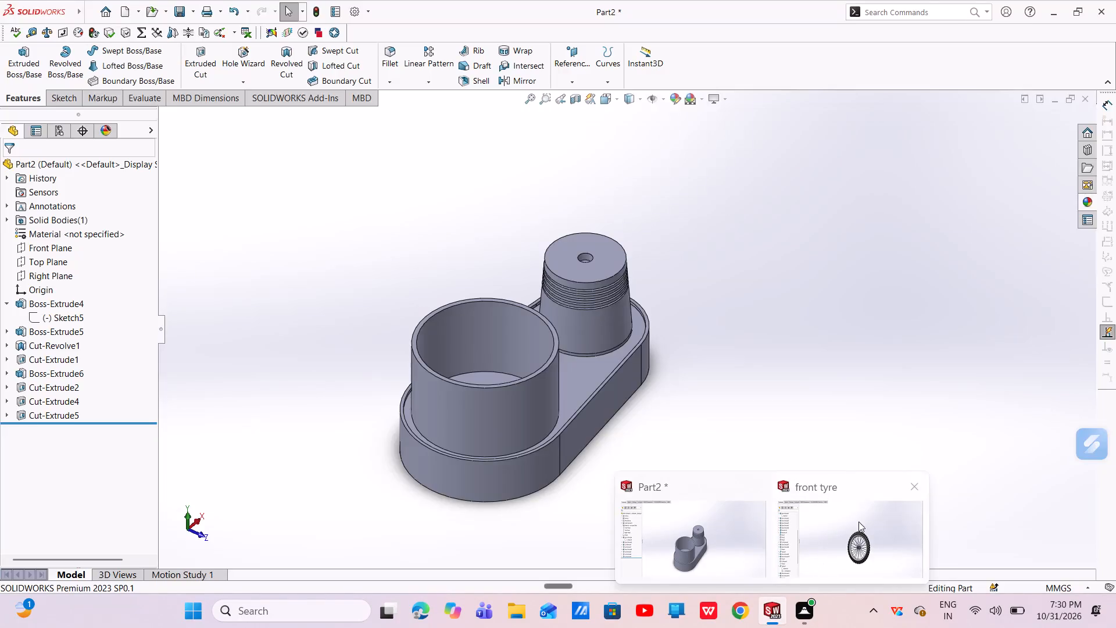
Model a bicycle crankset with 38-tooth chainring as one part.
Close the front tyre document, leaving the Part2 model open.
{"action": "left_click", "coordinate": [915, 489]}
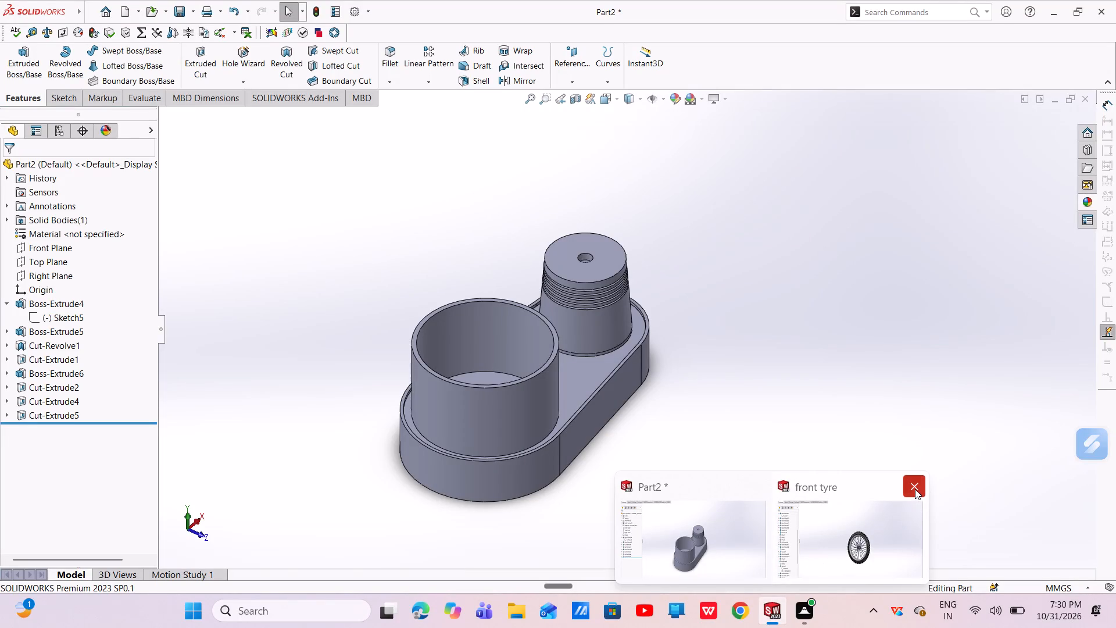
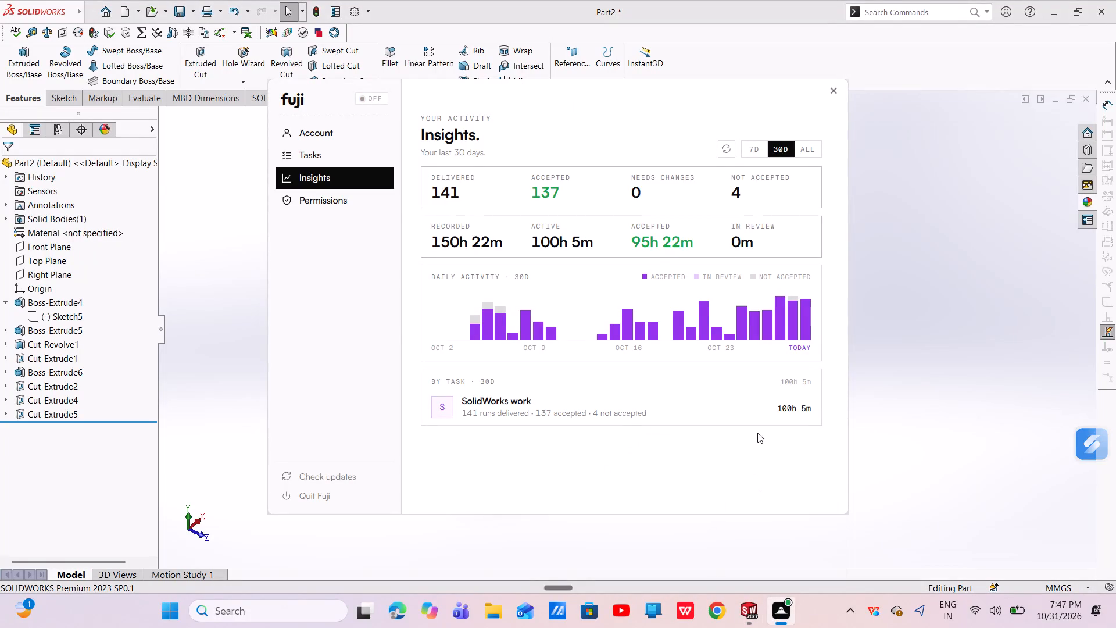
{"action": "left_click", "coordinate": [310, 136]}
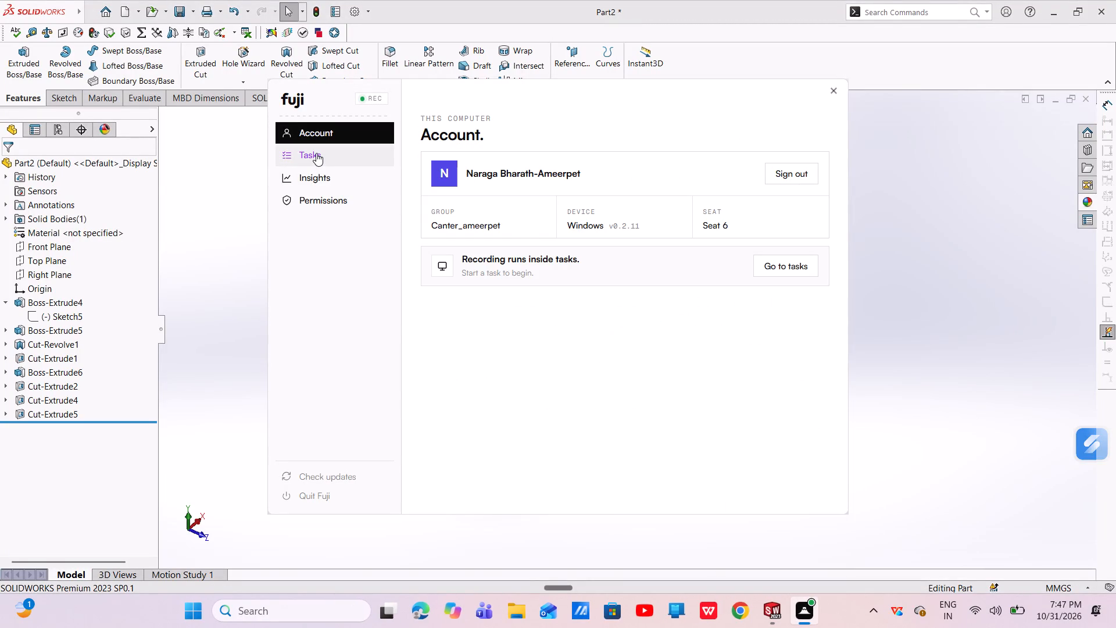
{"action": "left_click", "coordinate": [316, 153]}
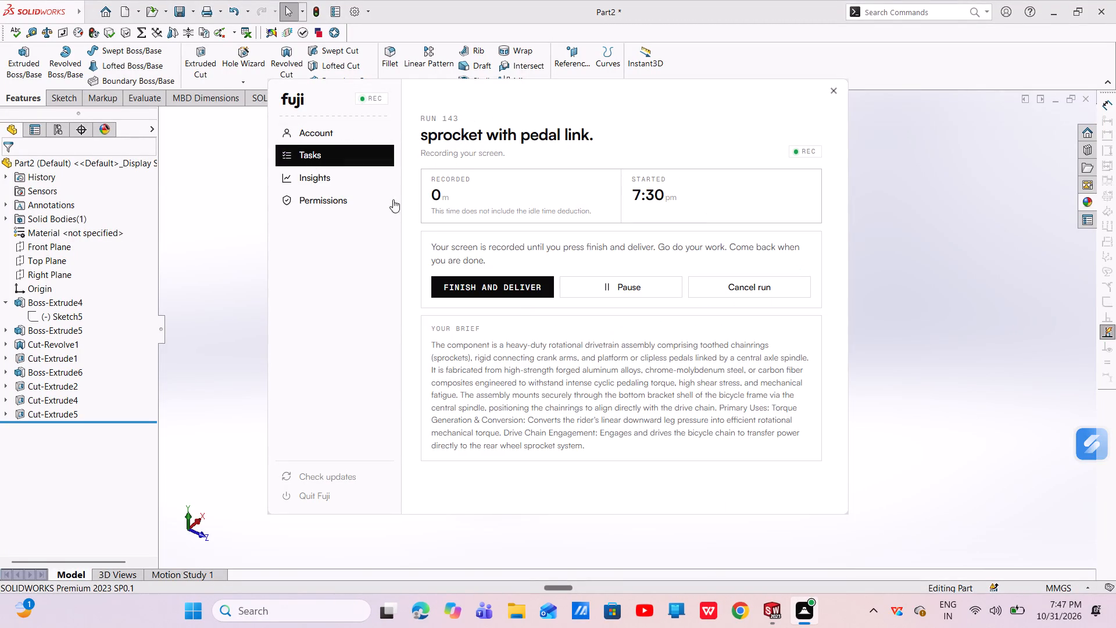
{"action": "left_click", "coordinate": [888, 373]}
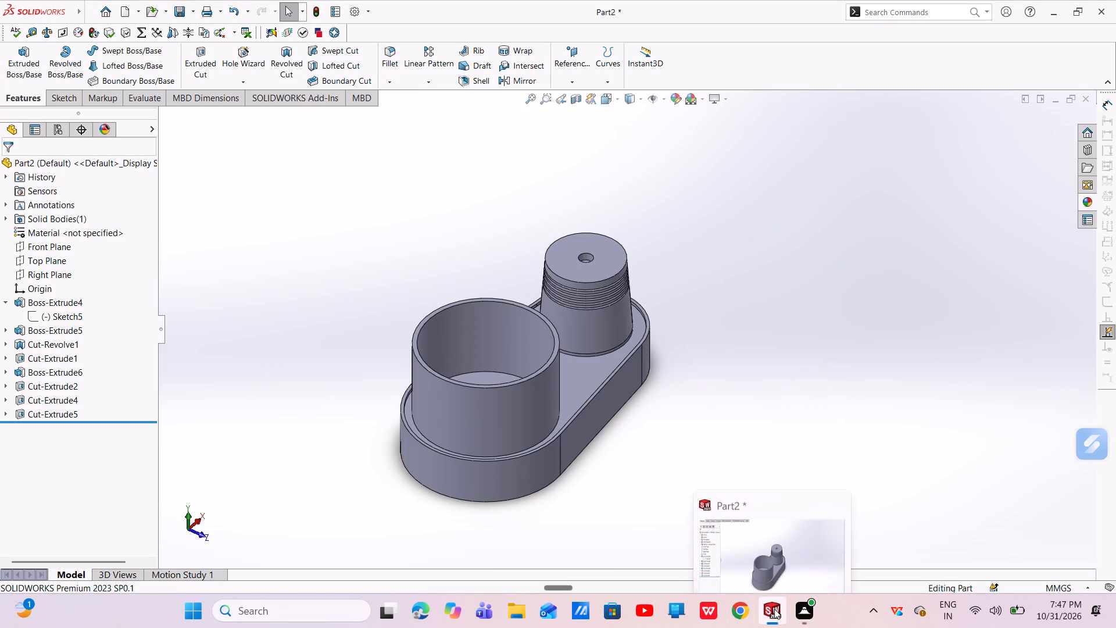
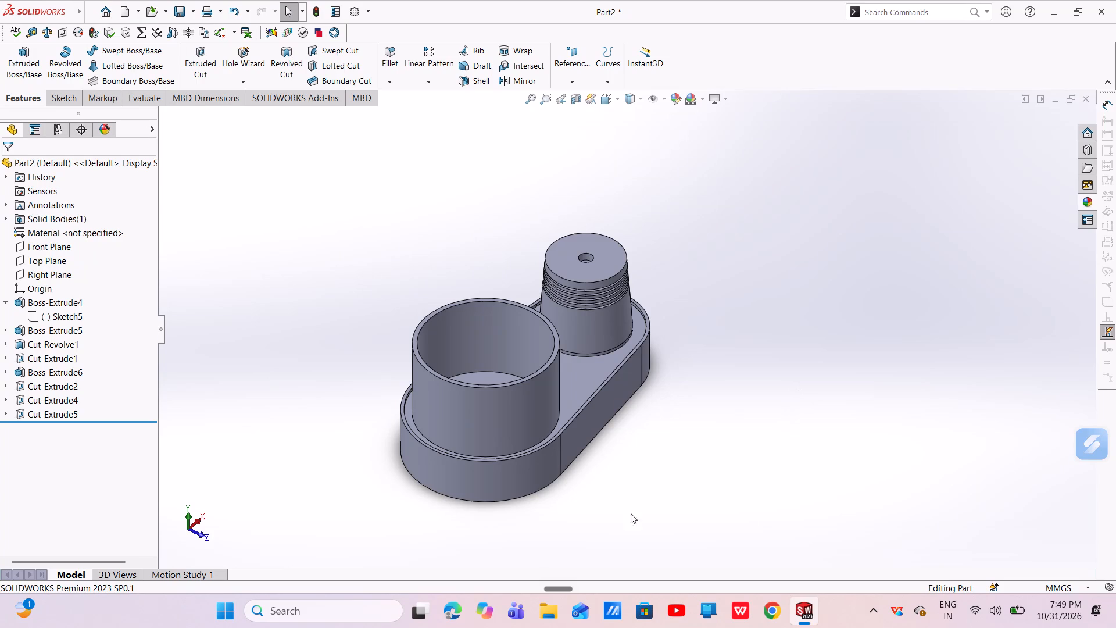
Launch the Fuji app from the recent Windows searches.
{"action": "left_click", "coordinate": [299, 615]}
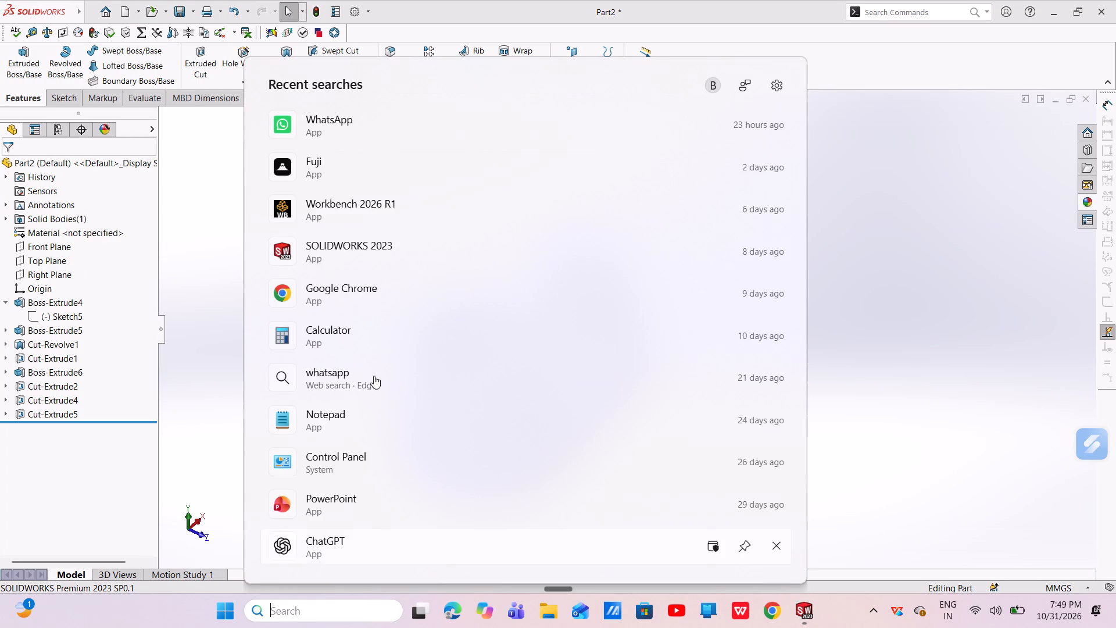
{"action": "double_click", "coordinate": [353, 159]}
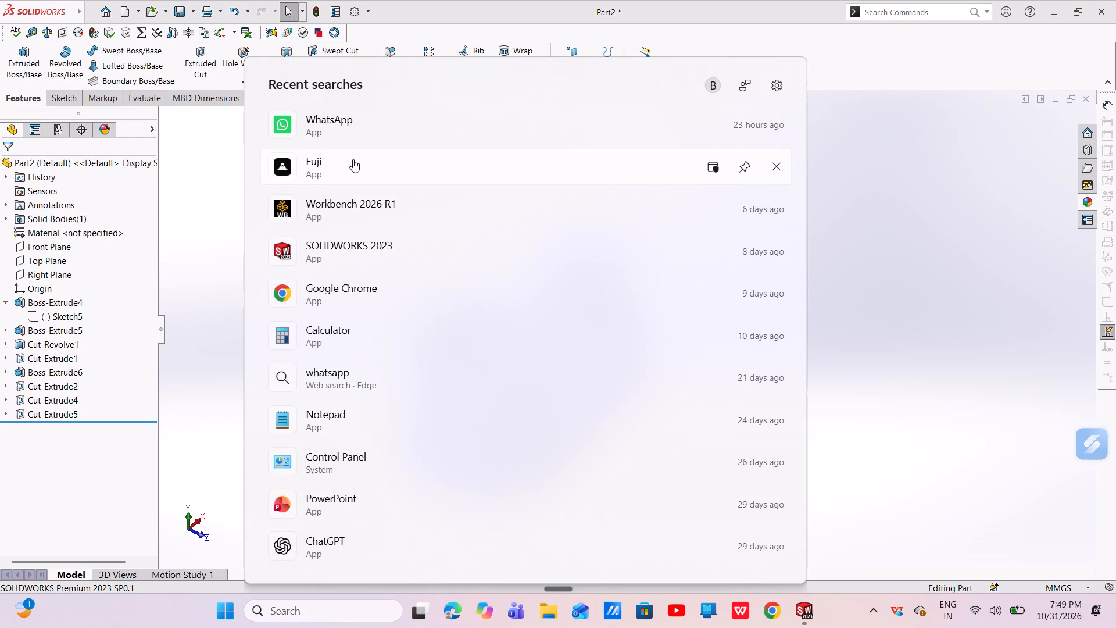
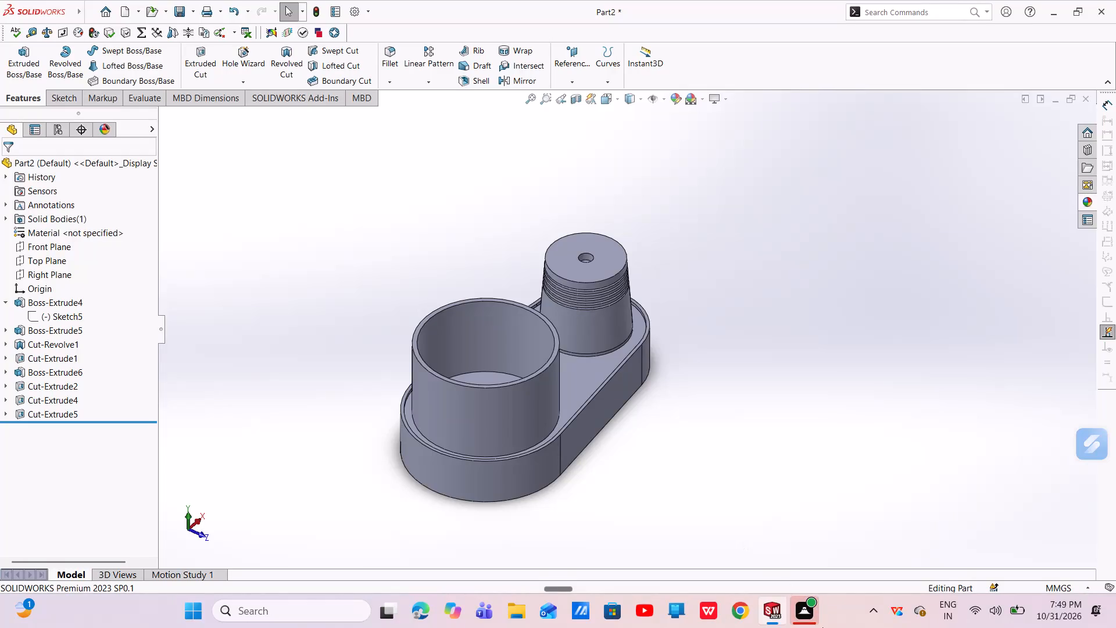
Switch to the Fuji app to view the recording run for the sprocket with pedal link.
{"action": "left_click", "coordinate": [807, 605]}
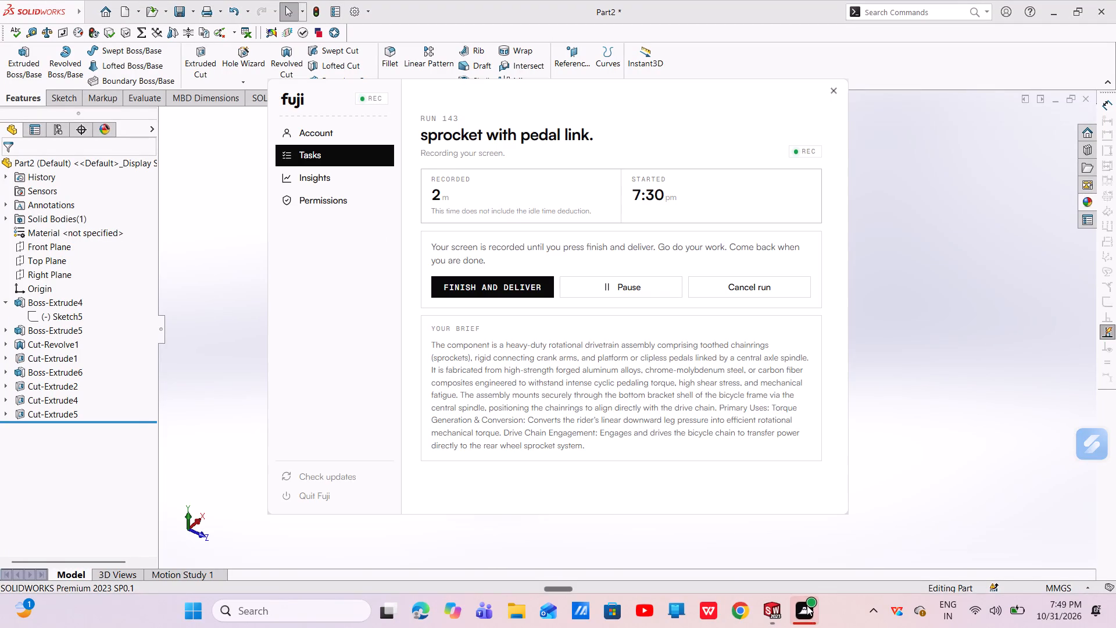
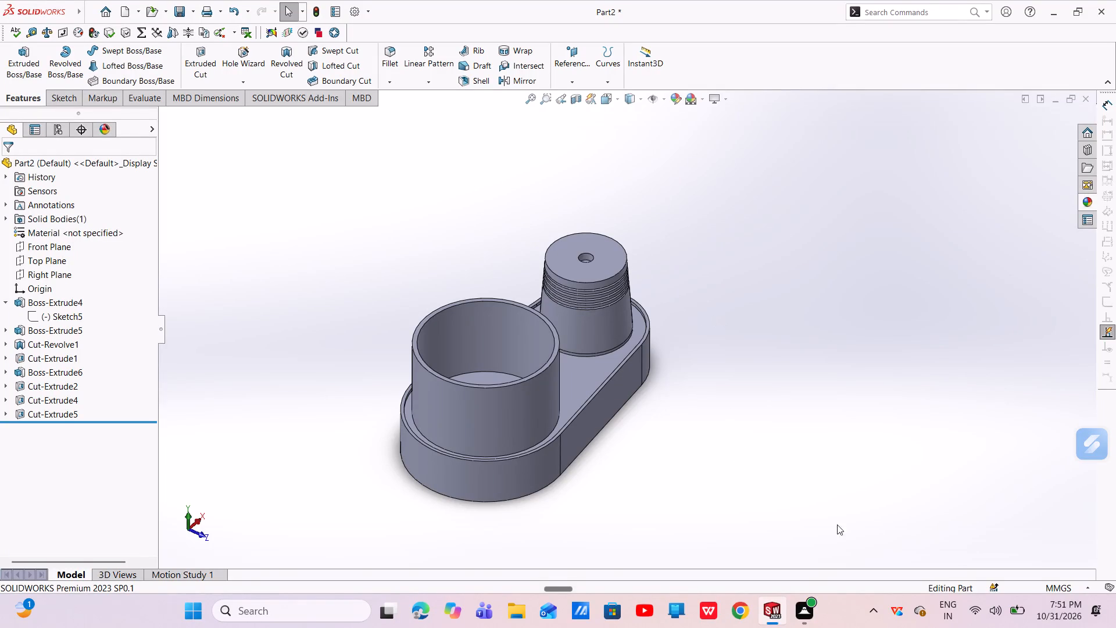
Switch from the Part2 model to the Fuji app to view the recording run.
{"action": "left_click", "coordinate": [770, 542]}
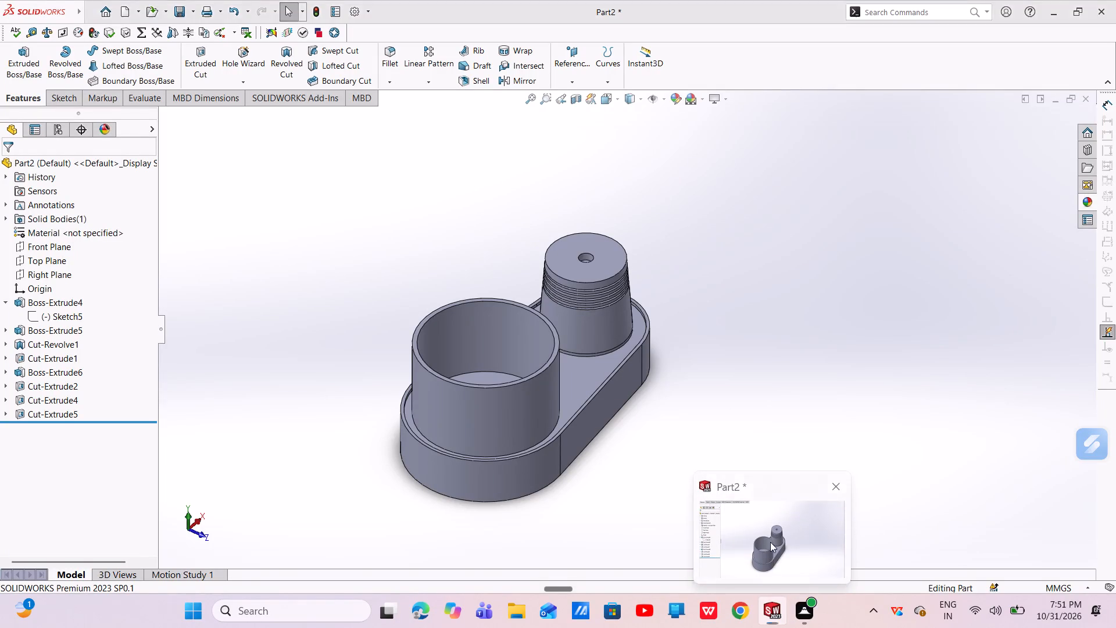
{"action": "left_click", "coordinate": [804, 610]}
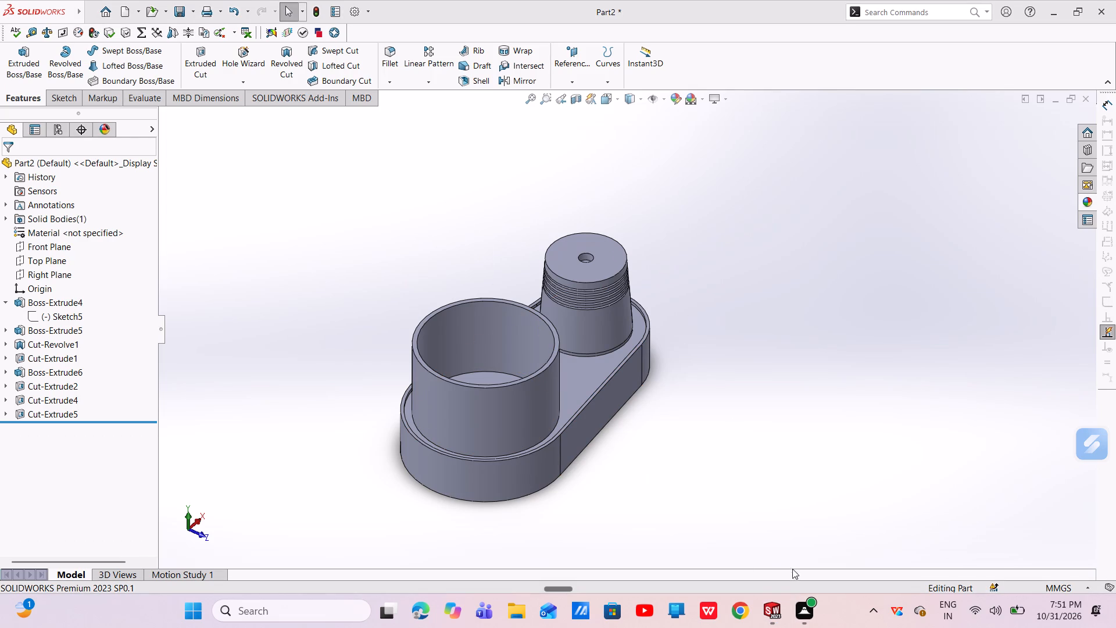
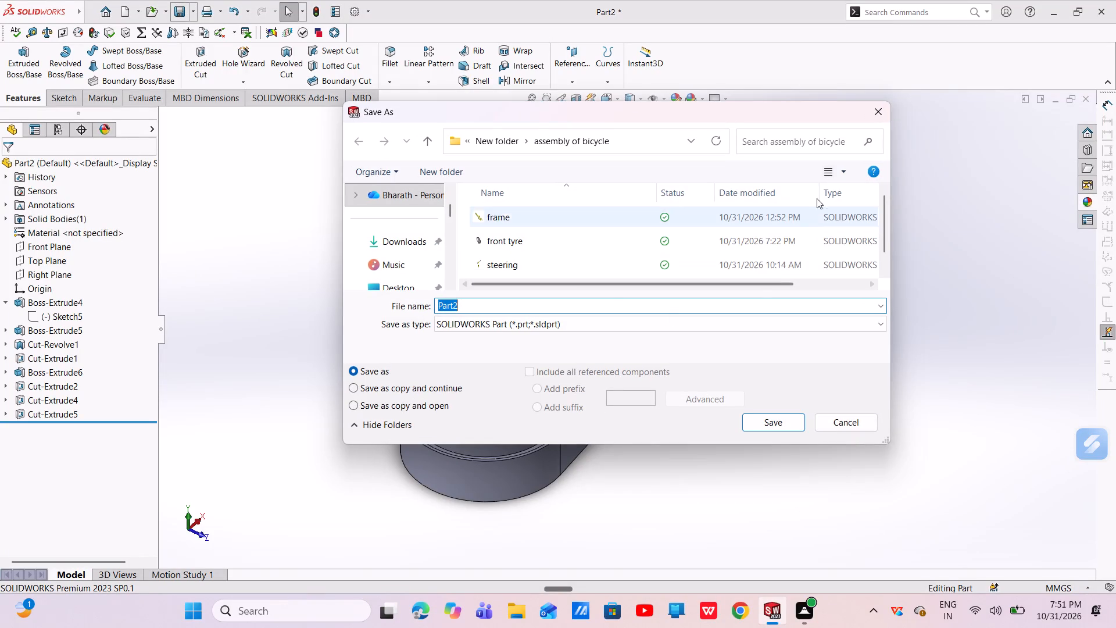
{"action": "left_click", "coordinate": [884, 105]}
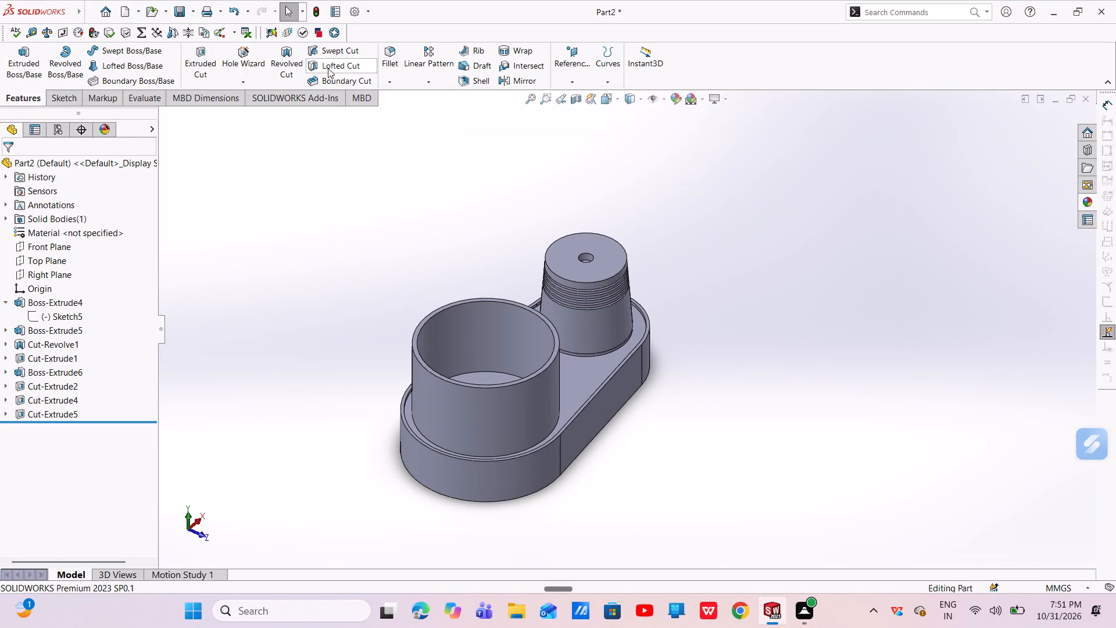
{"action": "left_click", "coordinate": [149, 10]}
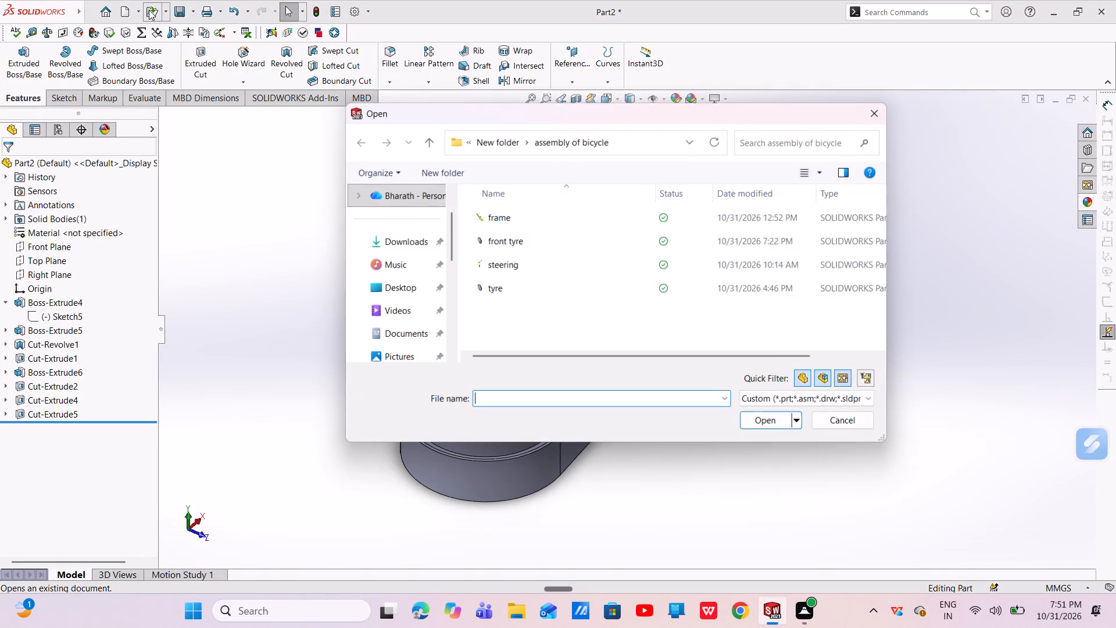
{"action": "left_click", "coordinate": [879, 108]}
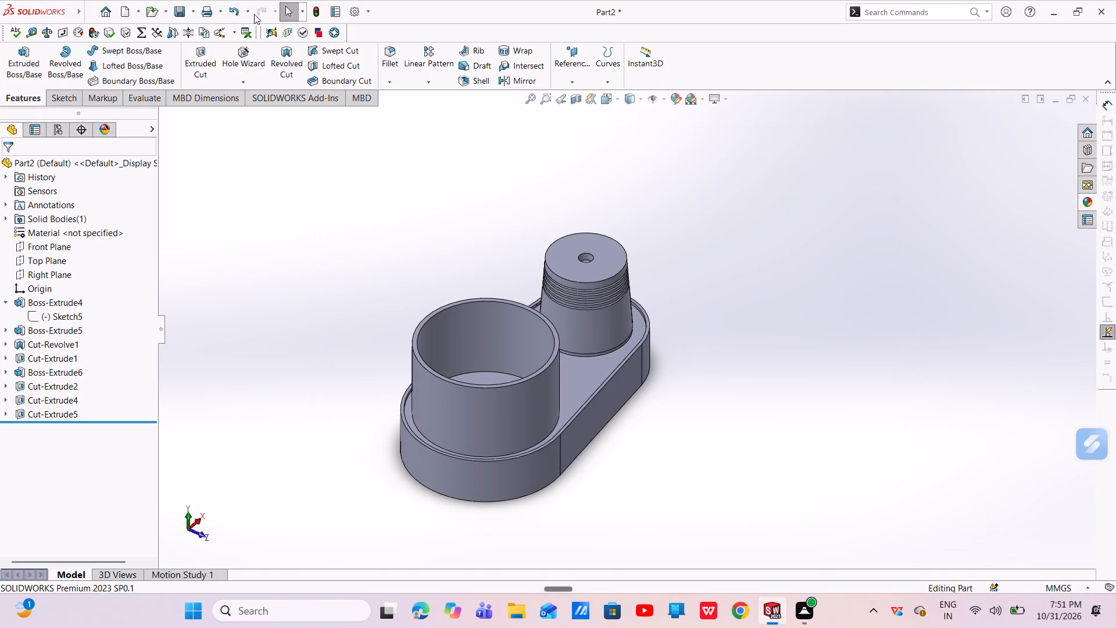
Create a new part document.
{"action": "left_click", "coordinate": [135, 16]}
{"action": "left_click", "coordinate": [159, 31]}
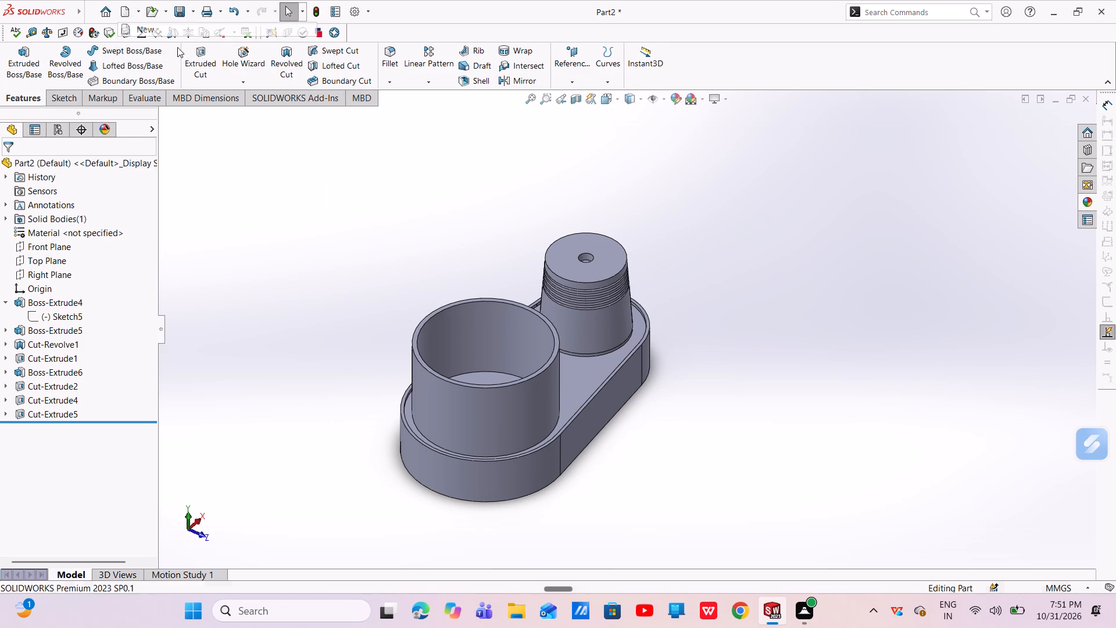
{"action": "left_click", "coordinate": [469, 449]}
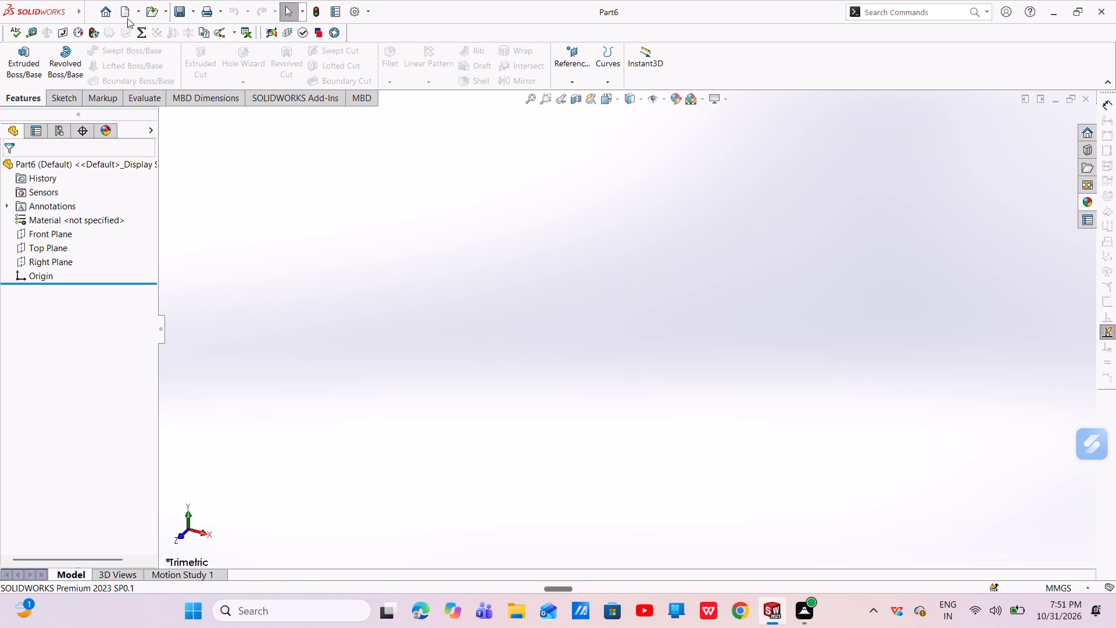
Save the new part as "sprocker with pedal link" in the assembly of bicycle folder.
{"action": "left_click", "coordinate": [177, 16]}
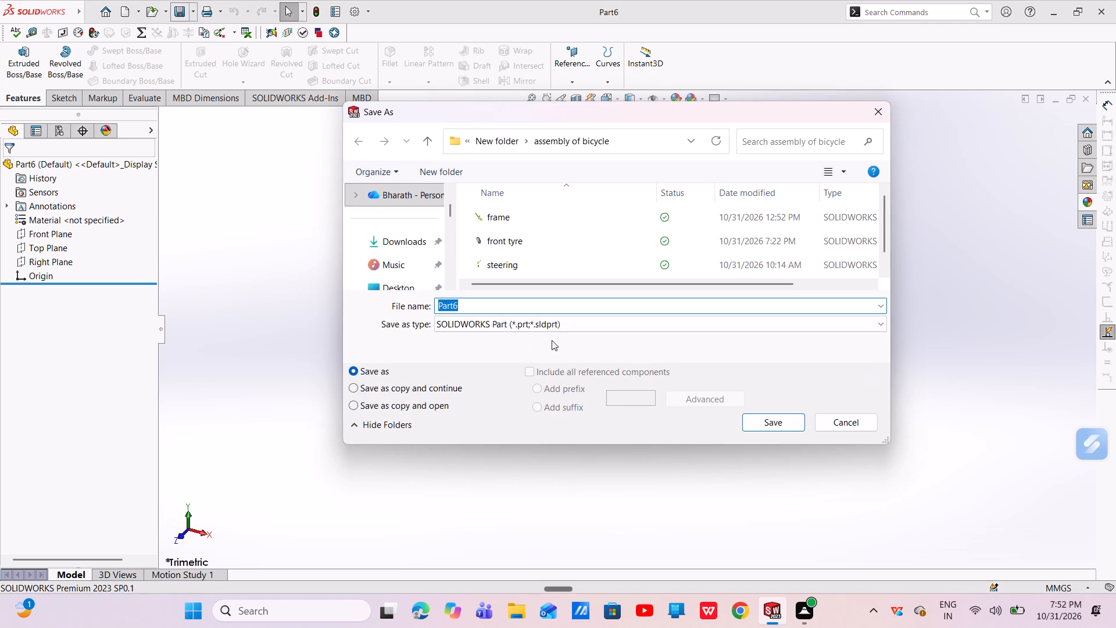
{"action": "key", "text": "BackSpace"}
{"action": "type", "text": "sp"}
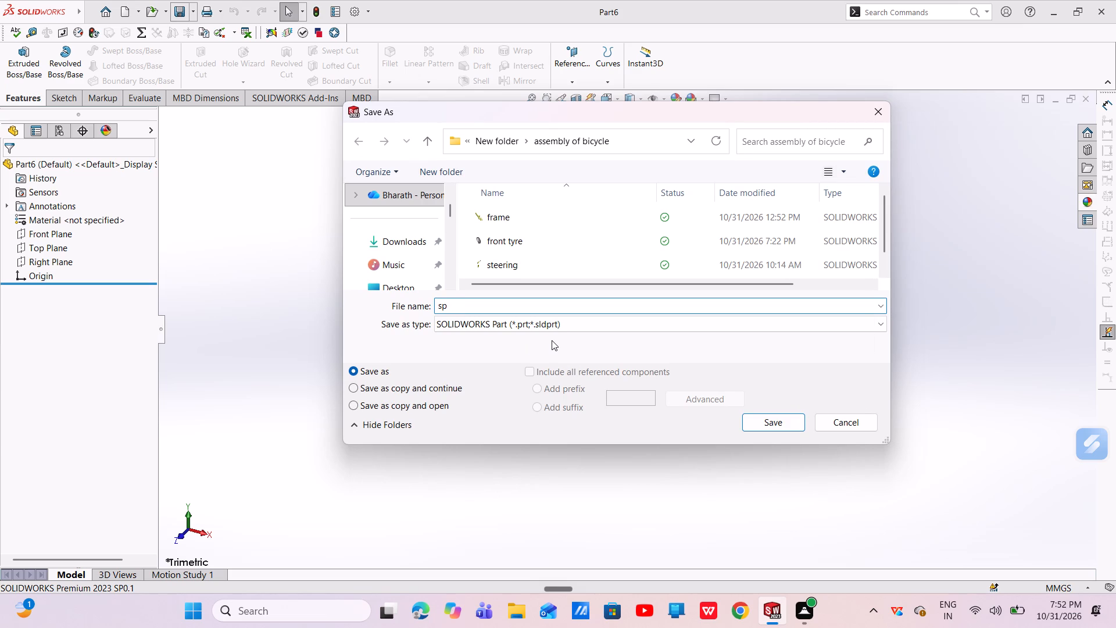
{"action": "type", "text": "rocker"}
{"action": "key", "text": "space"}
{"action": "type", "text": "with"}
{"action": "key", "text": "space"}
{"action": "type", "text": "pedal"}
{"action": "key", "text": "space"}
{"action": "type", "text": "link"}
{"action": "key", "text": "Return"}
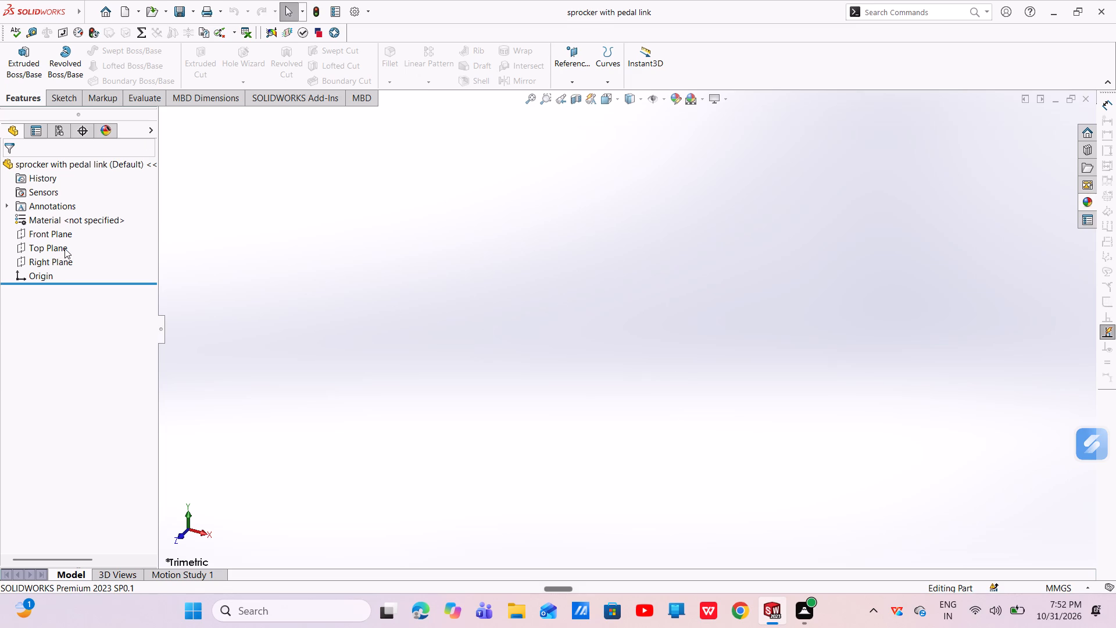
Start a sketch on the Front Plane.
{"action": "left_click", "coordinate": [56, 234]}
{"action": "left_click", "coordinate": [64, 219]}
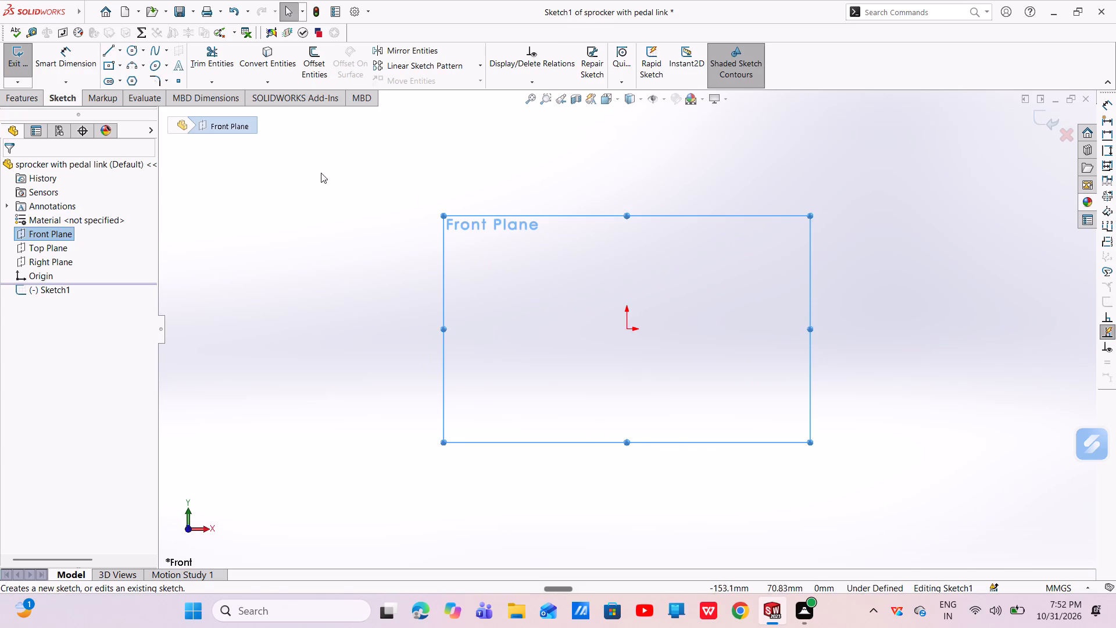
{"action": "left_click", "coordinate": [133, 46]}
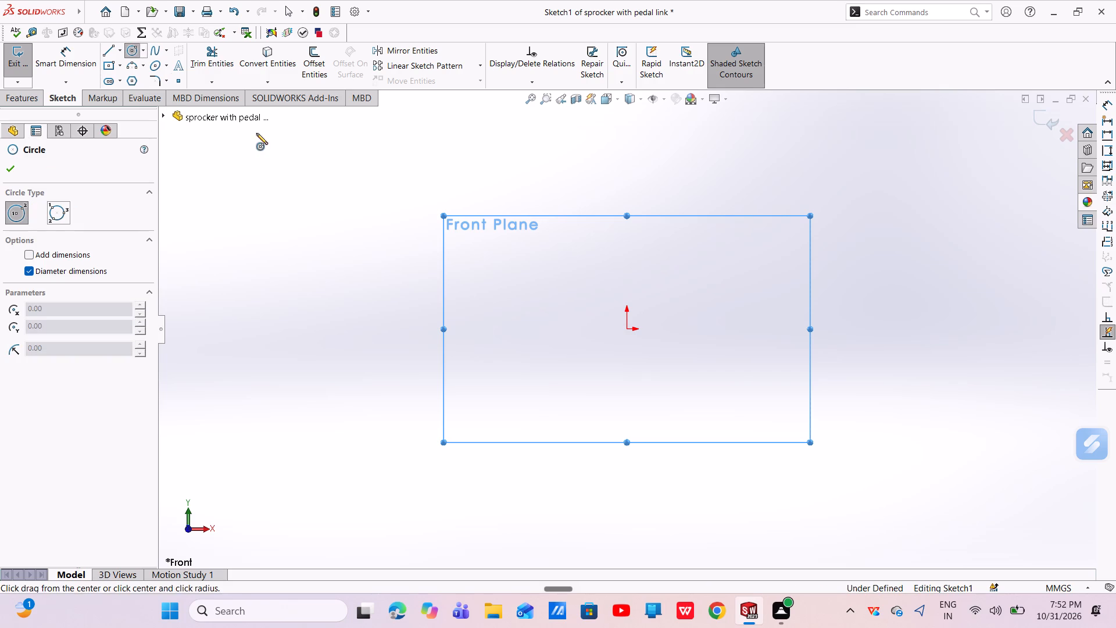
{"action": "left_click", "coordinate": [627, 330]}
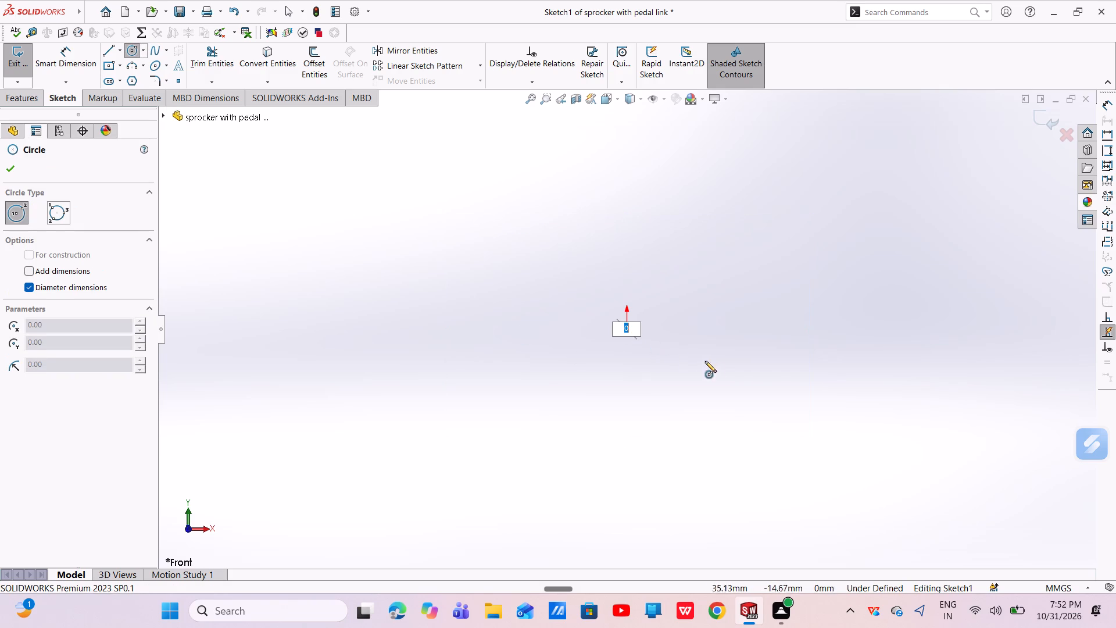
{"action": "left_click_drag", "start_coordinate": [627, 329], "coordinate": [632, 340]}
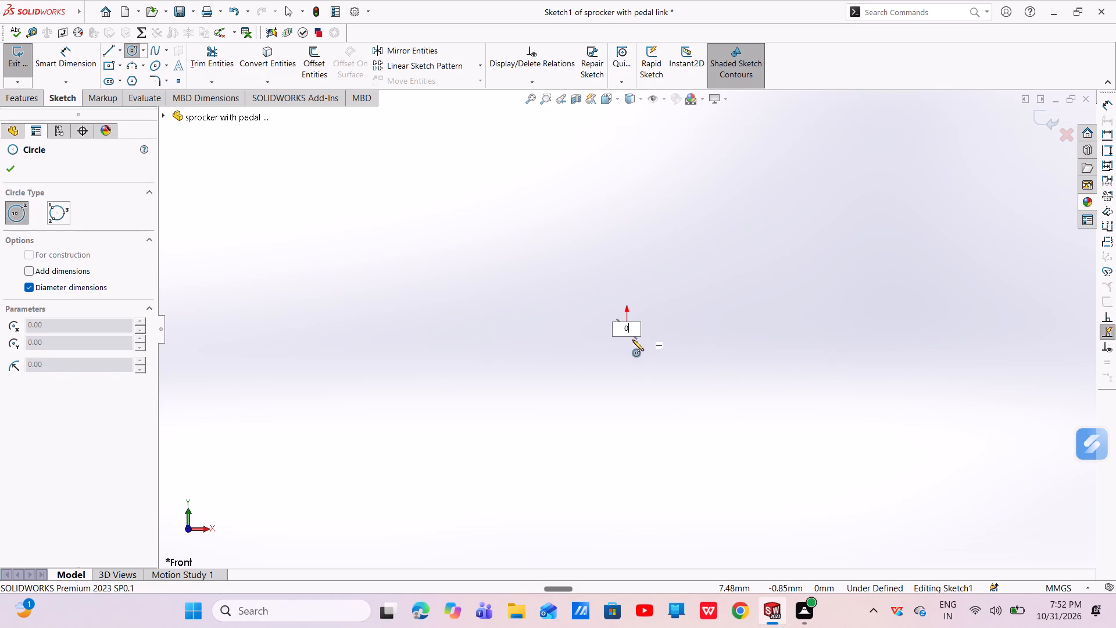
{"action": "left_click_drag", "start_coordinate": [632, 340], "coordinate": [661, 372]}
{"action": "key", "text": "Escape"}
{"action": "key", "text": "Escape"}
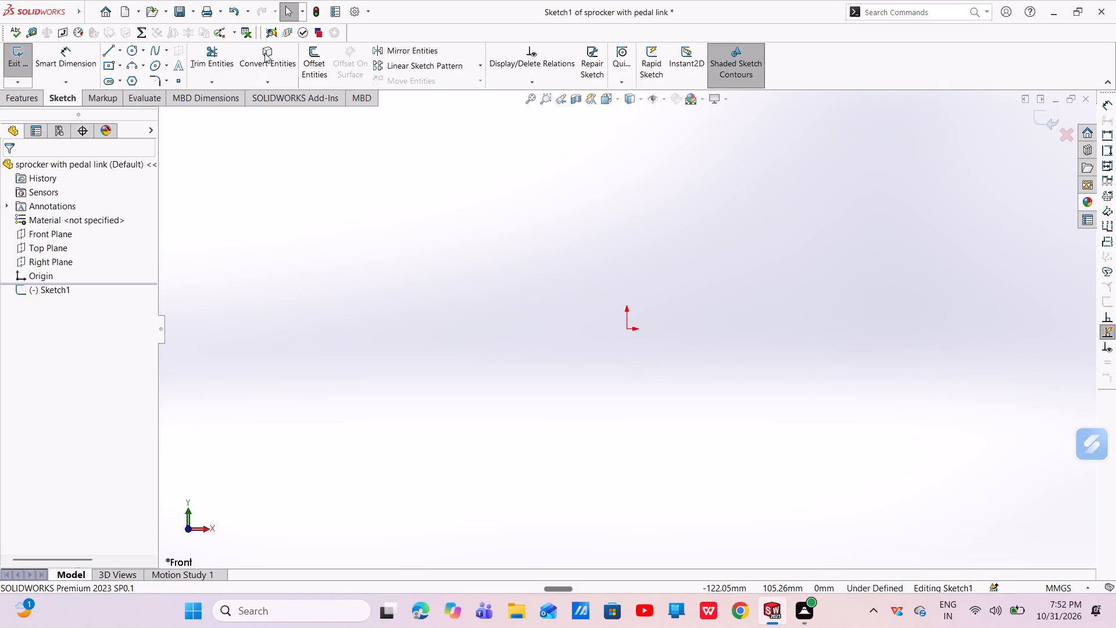
Sketch a circle centred on the origin, about 186 mm in diameter.
{"action": "left_click", "coordinate": [128, 48]}
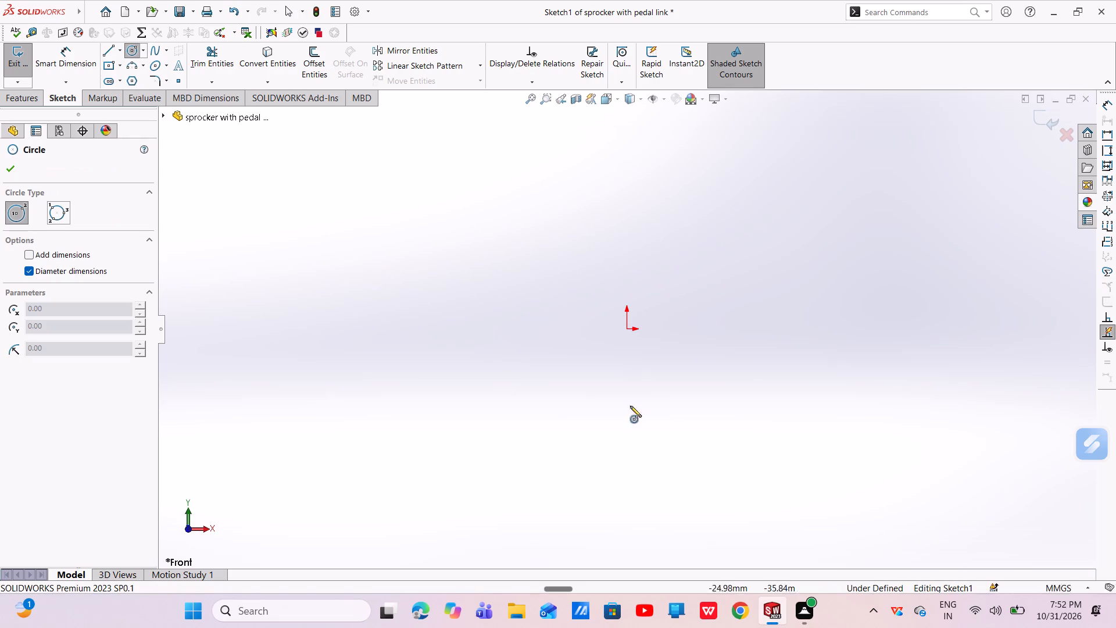
{"action": "left_click_drag", "start_coordinate": [626, 328], "coordinate": [671, 360]}
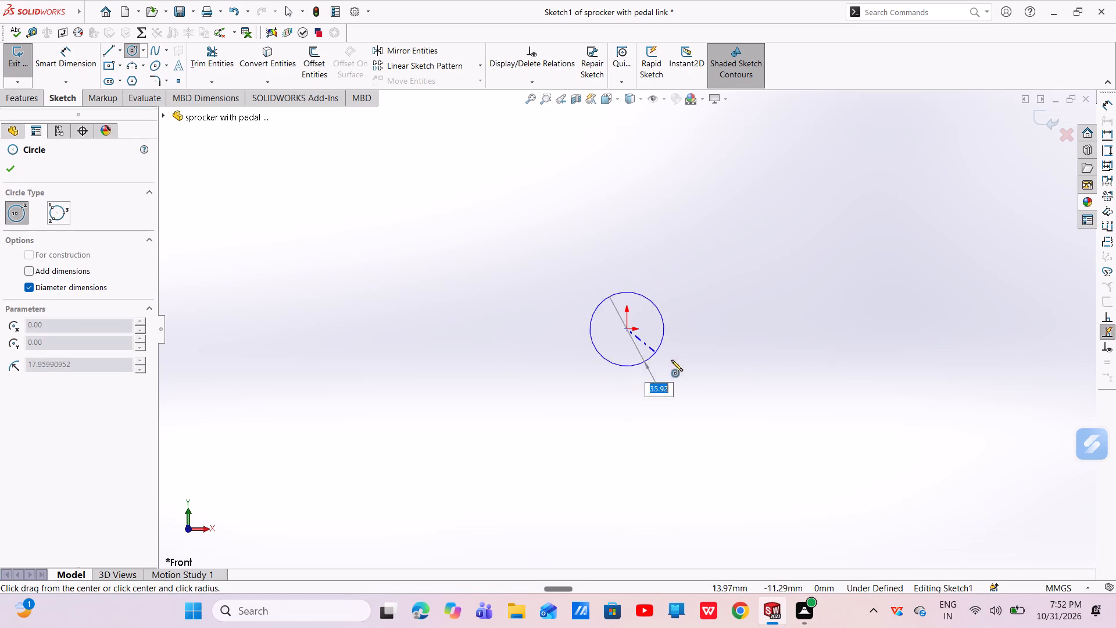
{"action": "left_click_drag", "start_coordinate": [671, 360], "coordinate": [806, 397]}
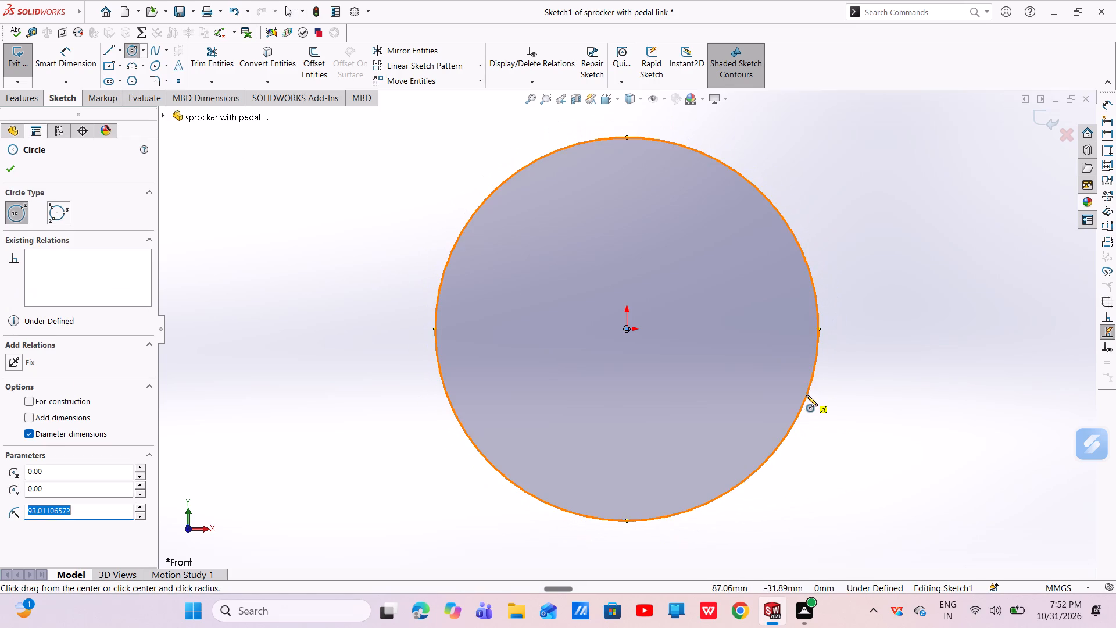
{"action": "right_click", "coordinate": [862, 394]}
{"action": "left_click", "coordinate": [867, 402]}
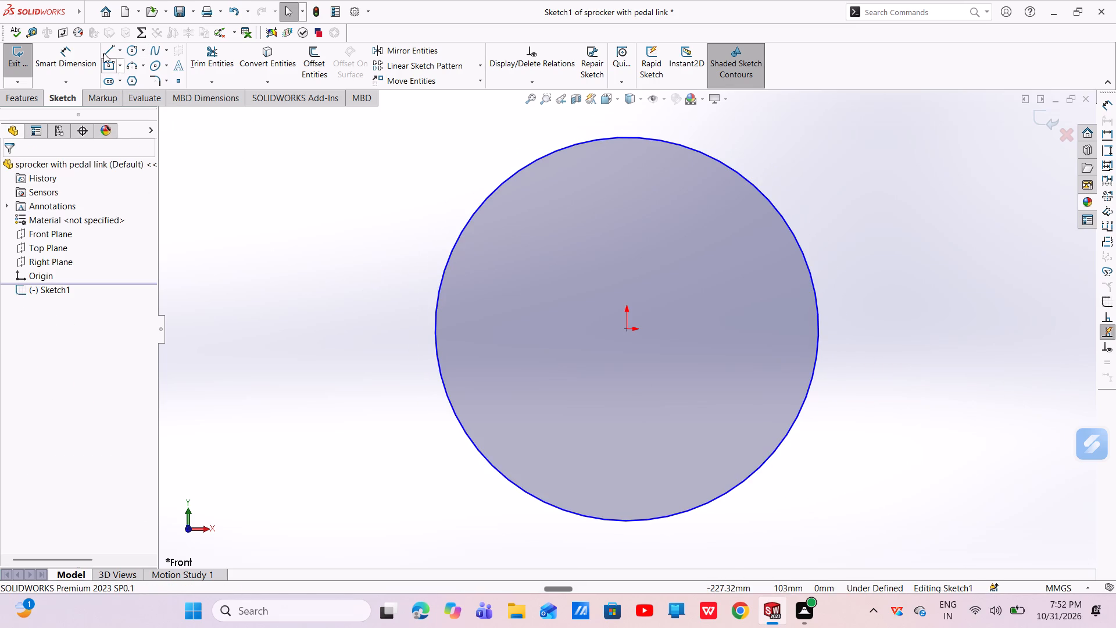
Dimension the circle's diameter to 25 mm.
{"action": "left_click", "coordinate": [76, 62]}
{"action": "left_click", "coordinate": [441, 292]}
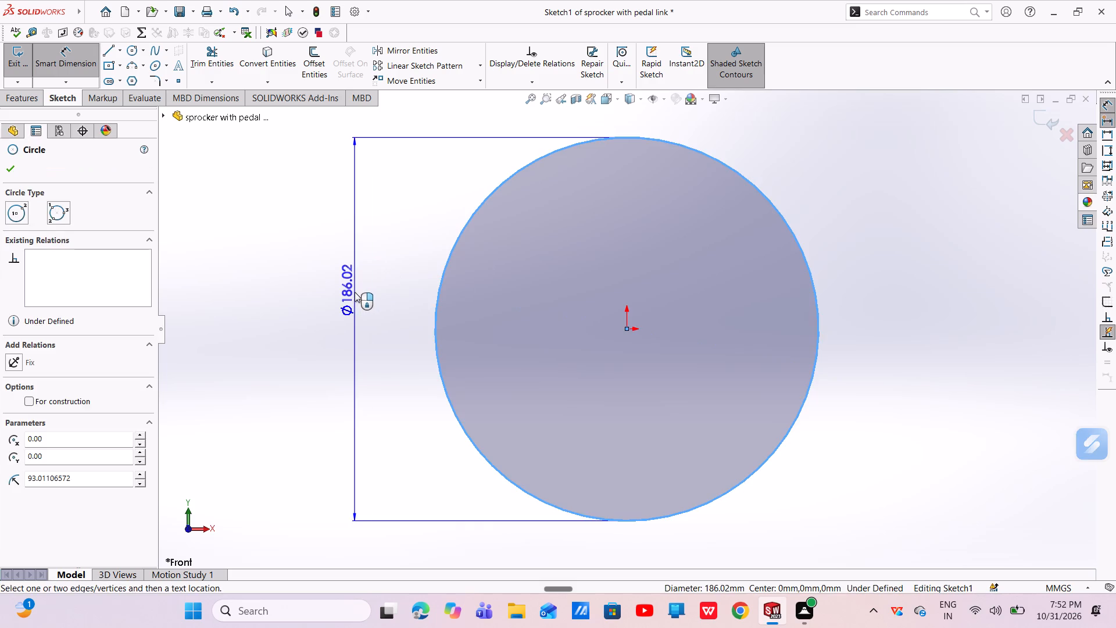
{"action": "left_click", "coordinate": [353, 293]}
{"action": "key", "text": "BackSpace"}
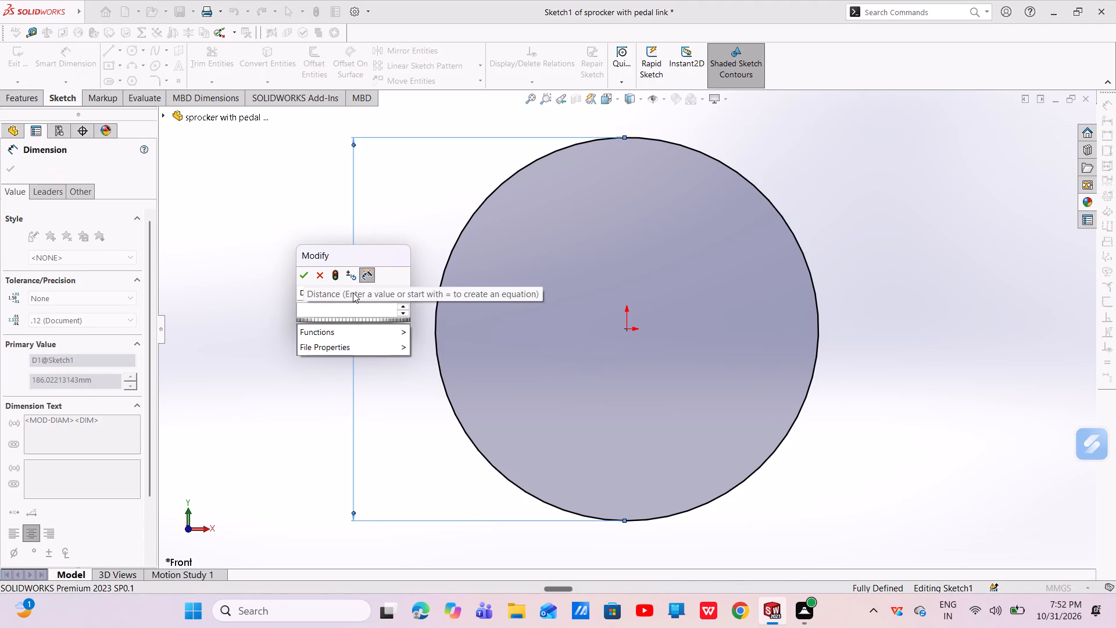
{"action": "type", "text": "25"}
{"action": "key", "text": "Return"}
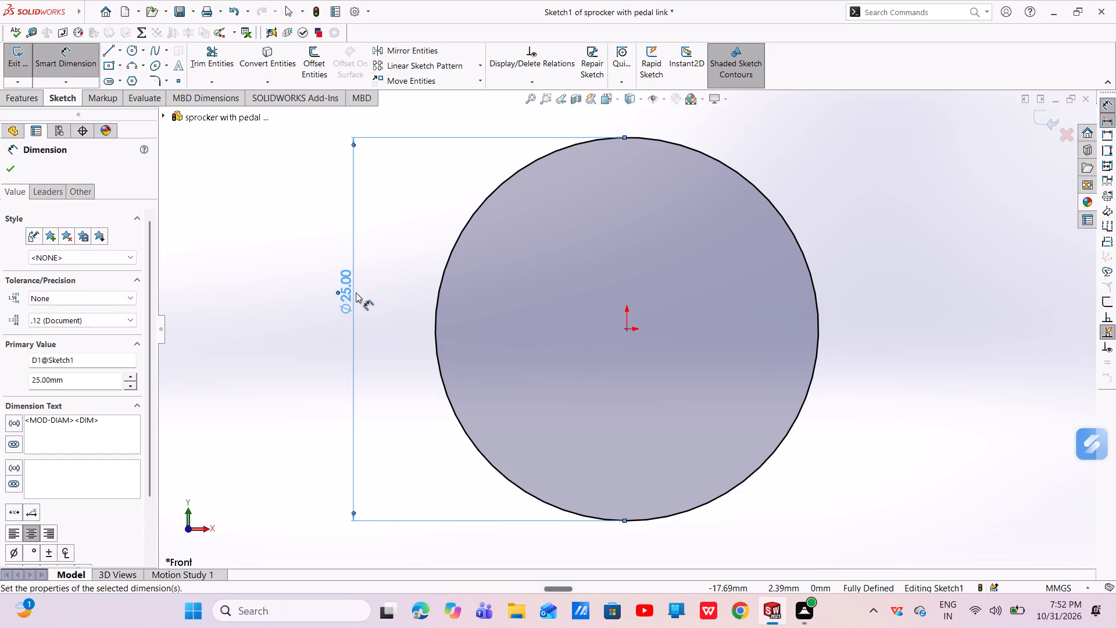
Extrude the 25 mm circle as a boss with the Mid Plane end condition and a depth of 85 mm.
{"action": "scroll", "coordinate": [557, 356], "scroll_direction": "up", "scroll_amount": 5}
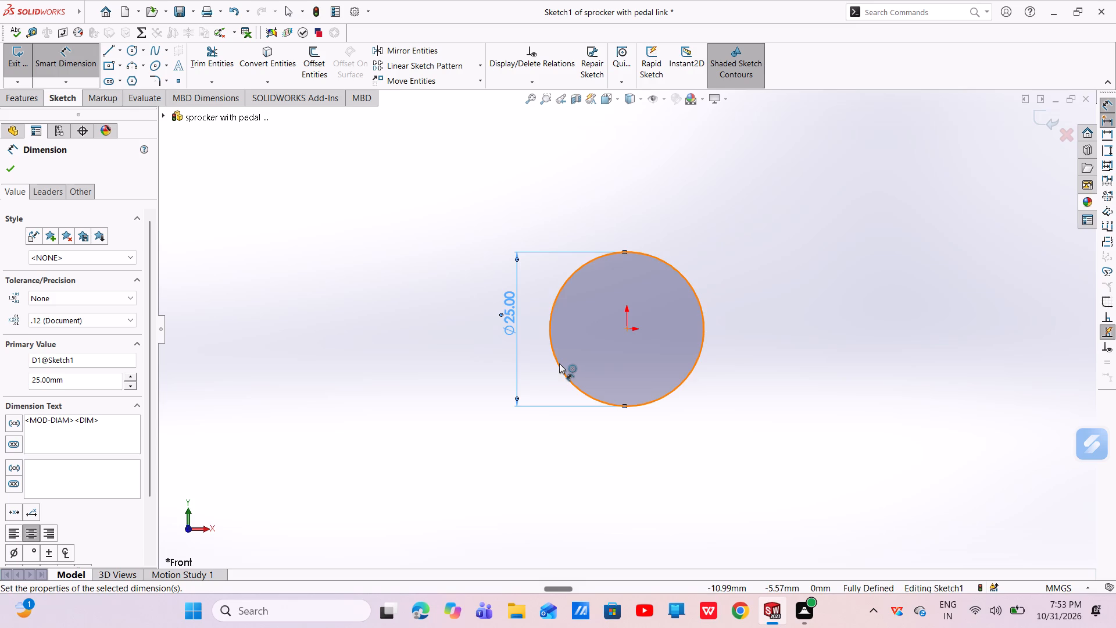
{"action": "left_click", "coordinate": [30, 94]}
{"action": "left_click", "coordinate": [31, 57]}
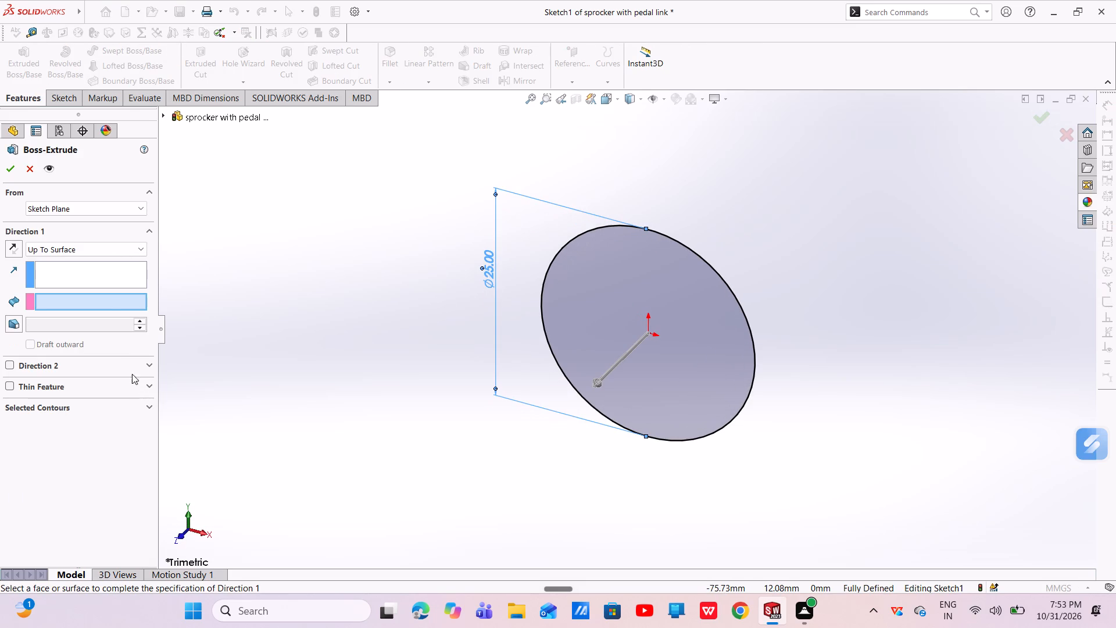
{"action": "left_click", "coordinate": [114, 249]}
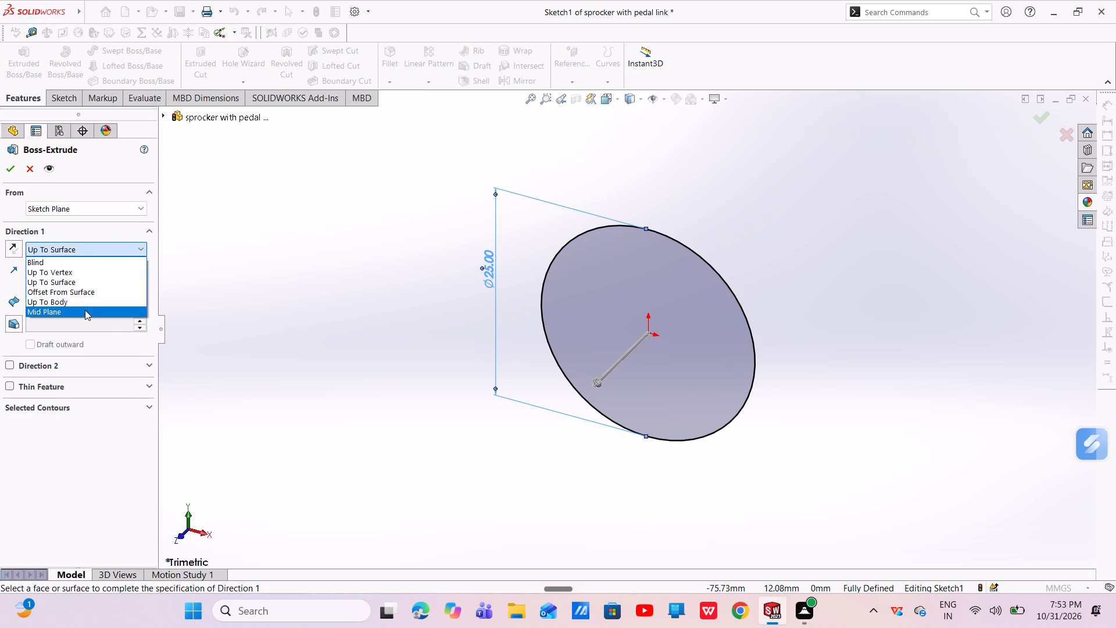
{"action": "left_click", "coordinate": [85, 310]}
{"action": "key", "text": "BackSpace"}
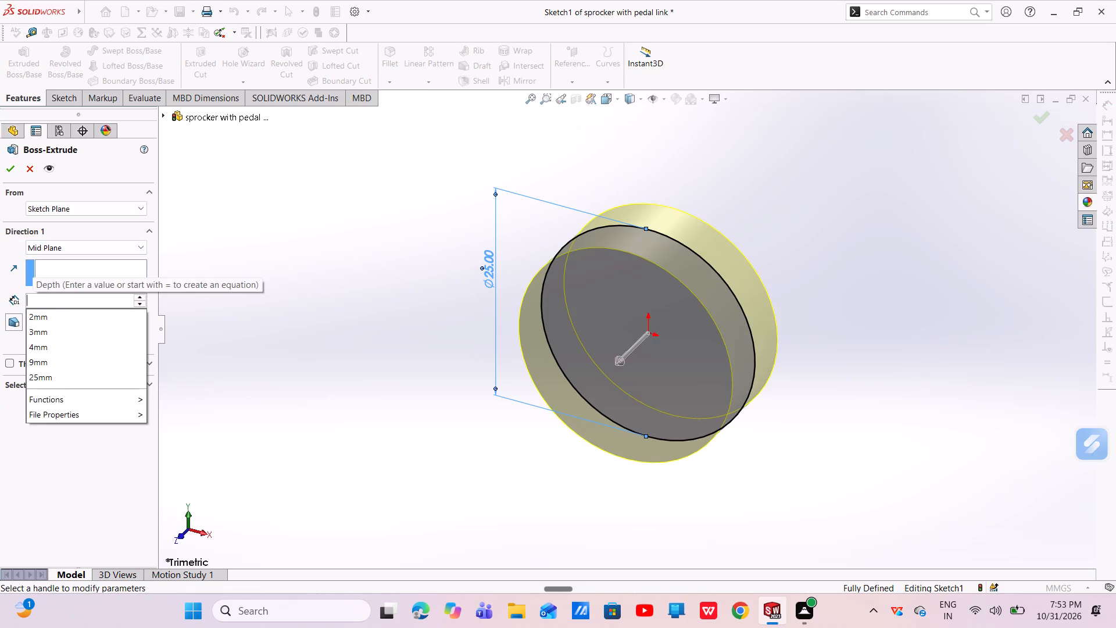
{"action": "type", "text": "85"}
{"action": "key", "text": "Return"}
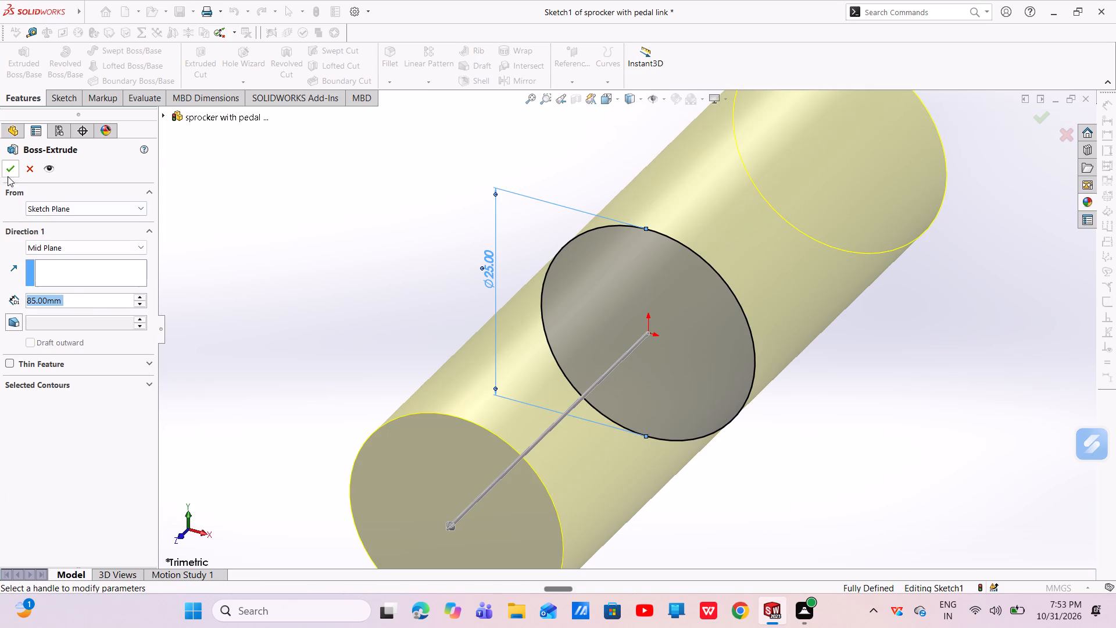
{"action": "left_click", "coordinate": [8, 172]}
Apply the brushed chromium appearance from the chrome metals to the extruded cylinder.
{"action": "scroll", "coordinate": [468, 386], "scroll_direction": "up", "scroll_amount": 1}
{"action": "scroll", "coordinate": [468, 386], "scroll_direction": "down", "scroll_amount": 1}
{"action": "scroll", "coordinate": [468, 386], "scroll_direction": "up", "scroll_amount": 5}
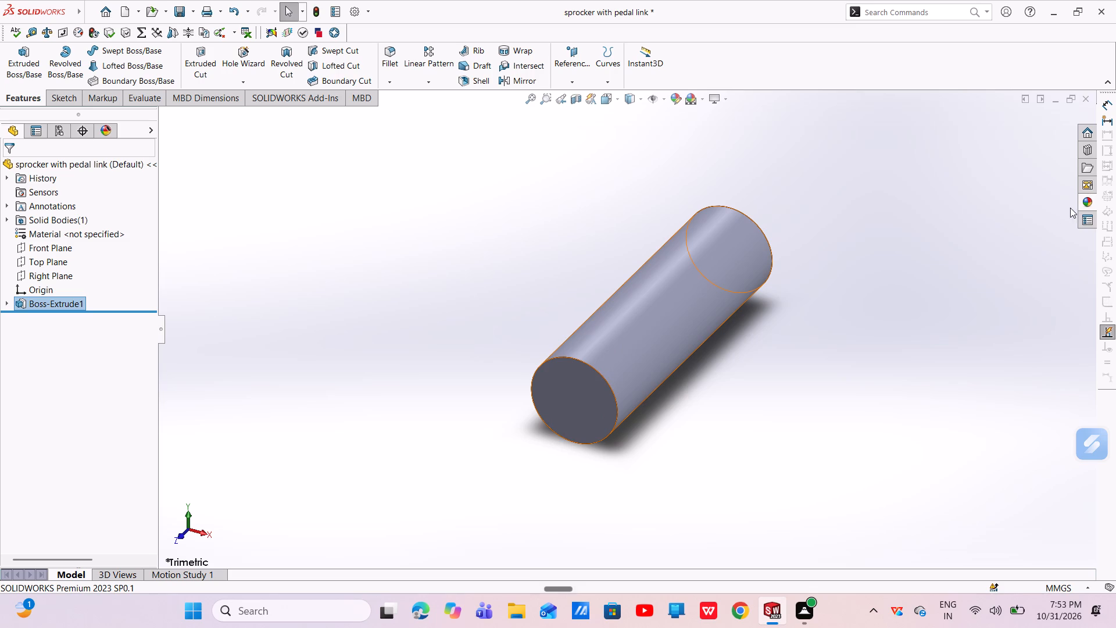
{"action": "left_click", "coordinate": [72, 303]}
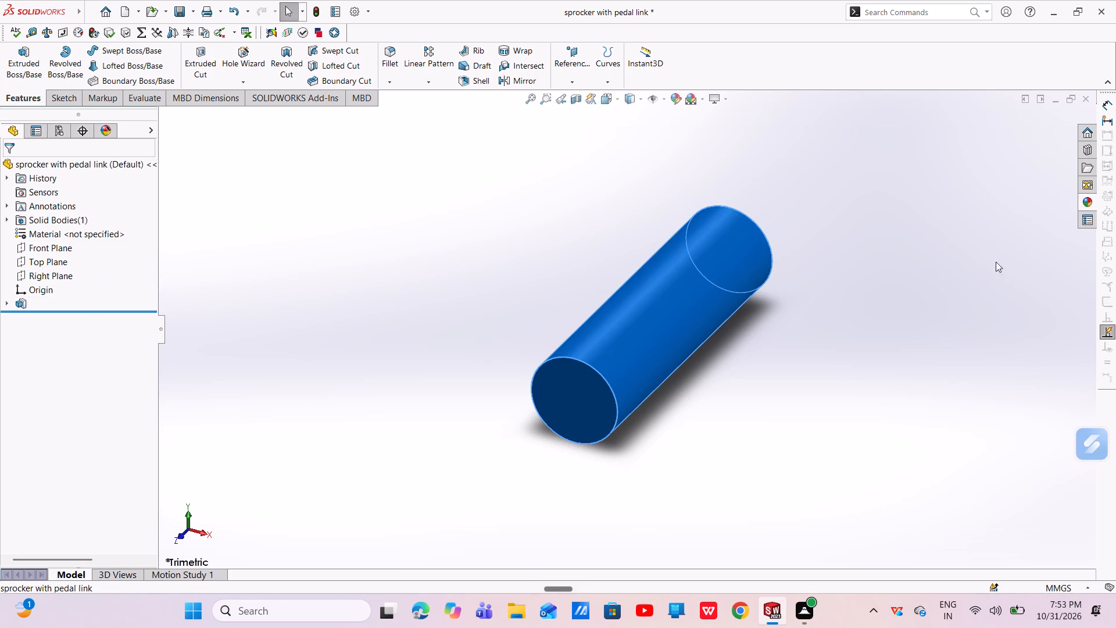
{"action": "left_click", "coordinate": [1084, 201]}
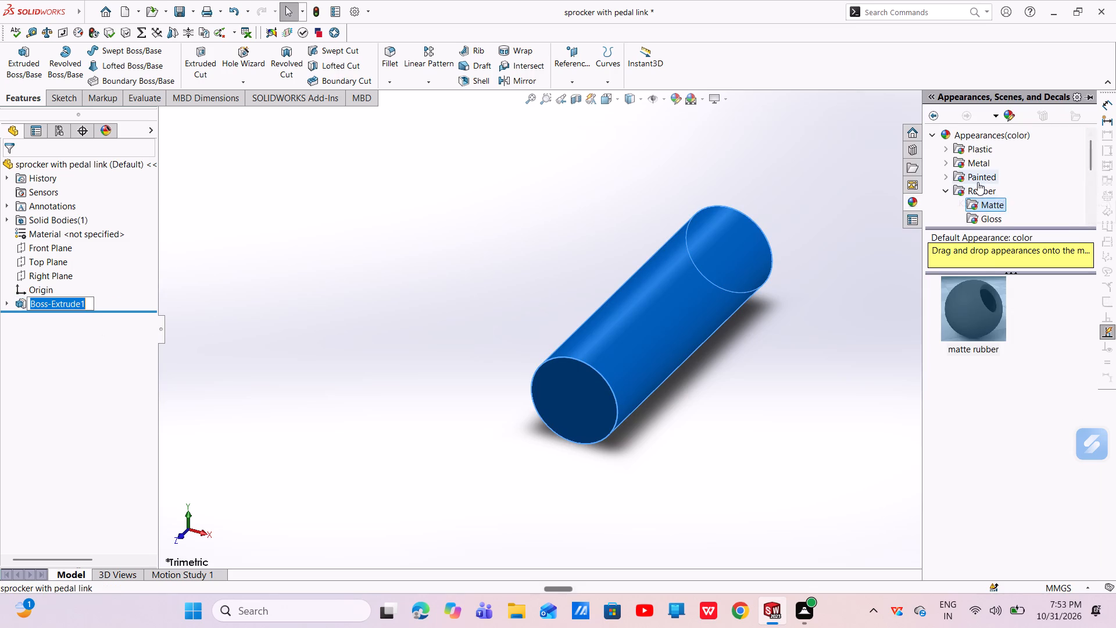
{"action": "left_click", "coordinate": [947, 189]}
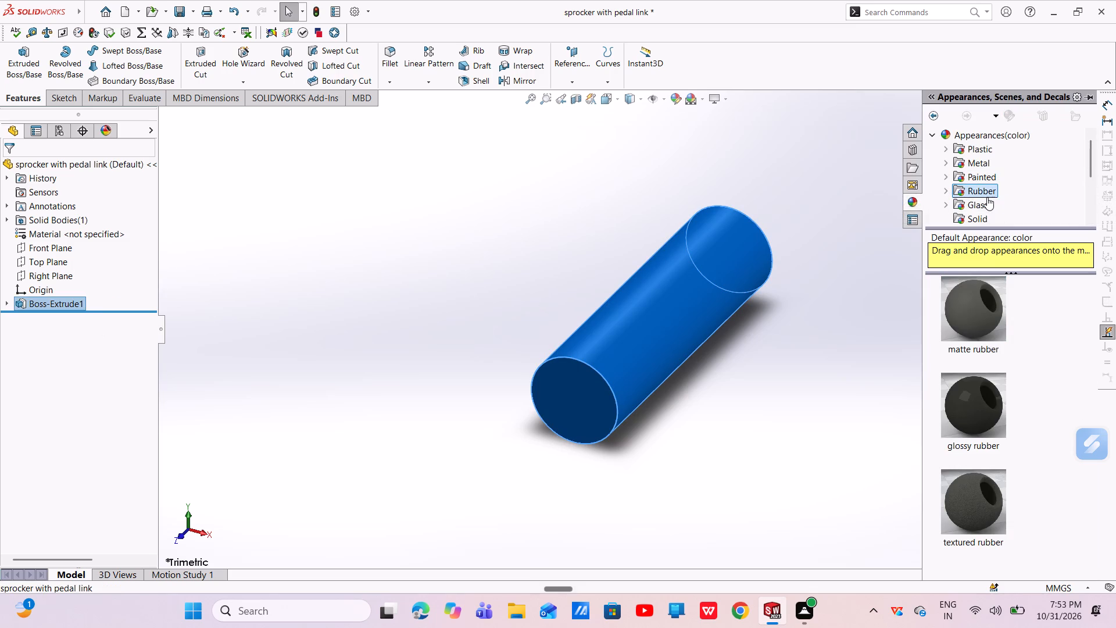
{"action": "scroll", "coordinate": [987, 197], "scroll_direction": "down", "scroll_amount": 1}
{"action": "scroll", "coordinate": [982, 199], "scroll_direction": "up", "scroll_amount": 2}
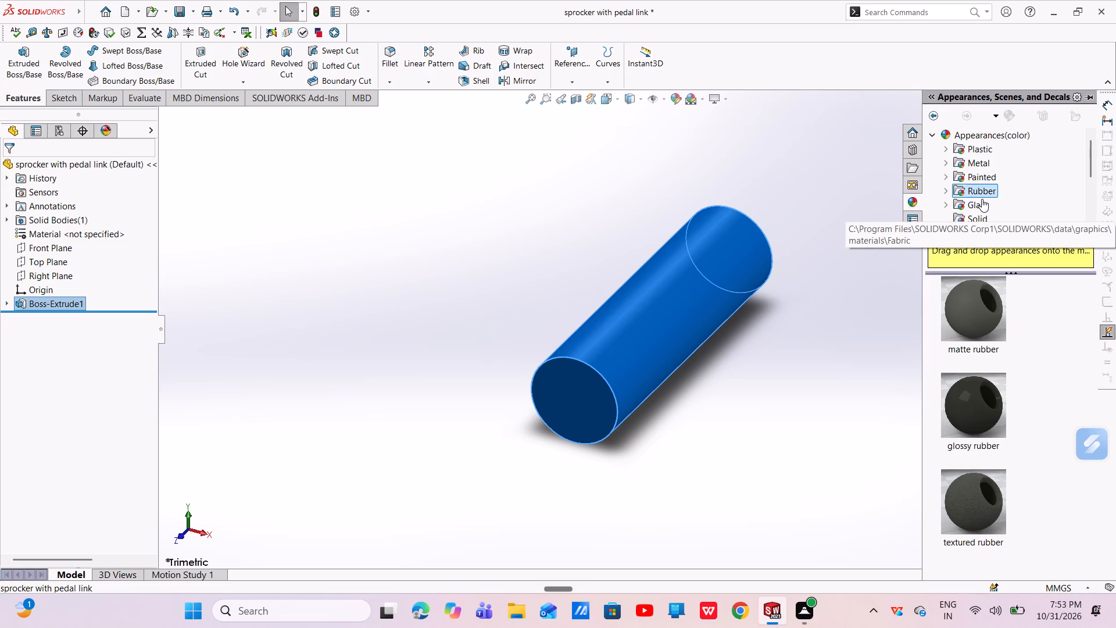
{"action": "scroll", "coordinate": [982, 199], "scroll_direction": "up", "scroll_amount": 1}
{"action": "scroll", "coordinate": [981, 194], "scroll_direction": "down", "scroll_amount": 2}
{"action": "scroll", "coordinate": [981, 187], "scroll_direction": "up", "scroll_amount": 3}
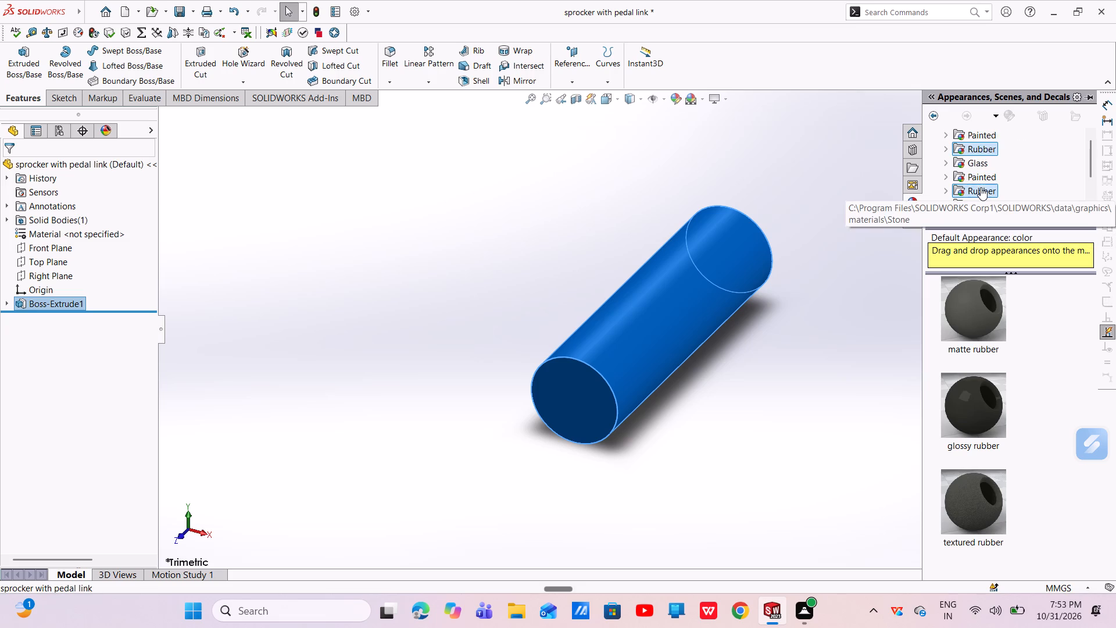
{"action": "scroll", "coordinate": [981, 187], "scroll_direction": "up", "scroll_amount": 1}
{"action": "left_click", "coordinate": [947, 164]}
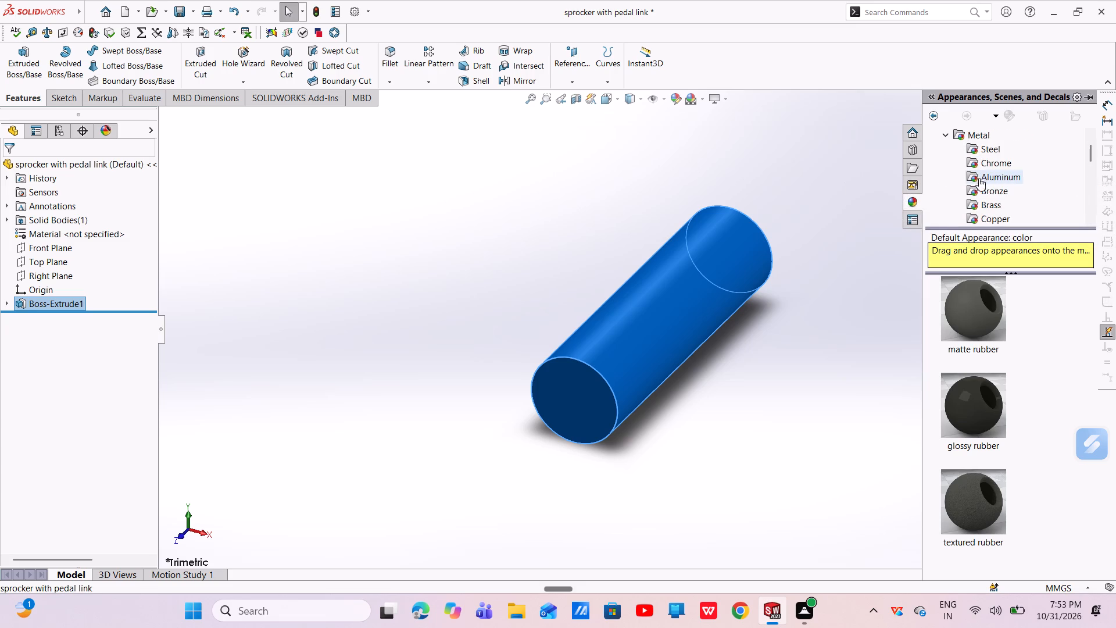
{"action": "double_click", "coordinate": [990, 166]}
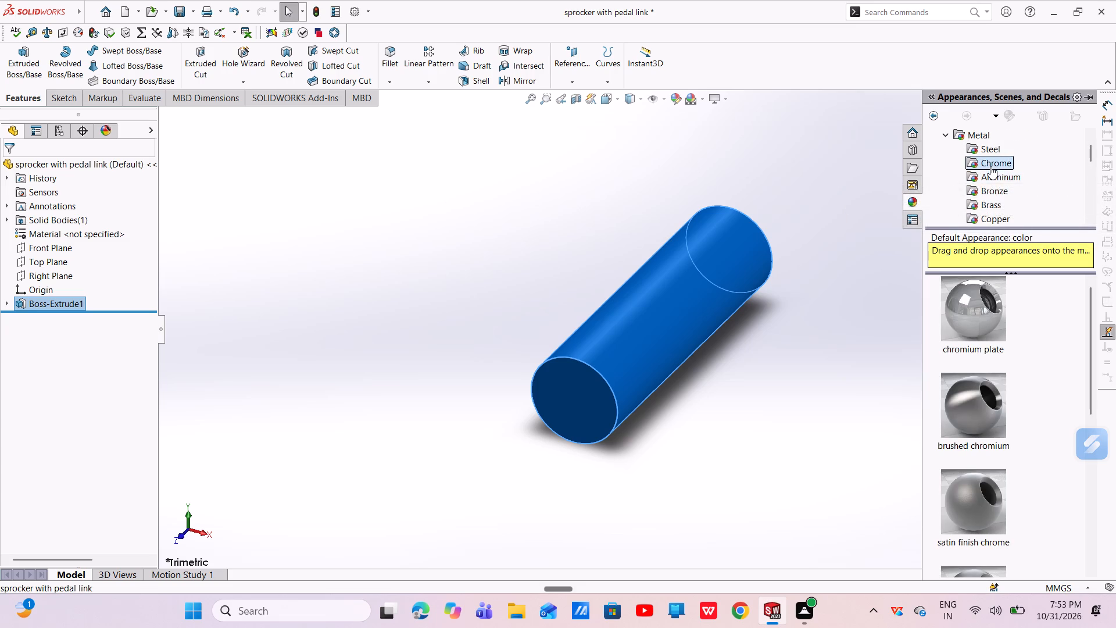
{"action": "double_click", "coordinate": [958, 428]}
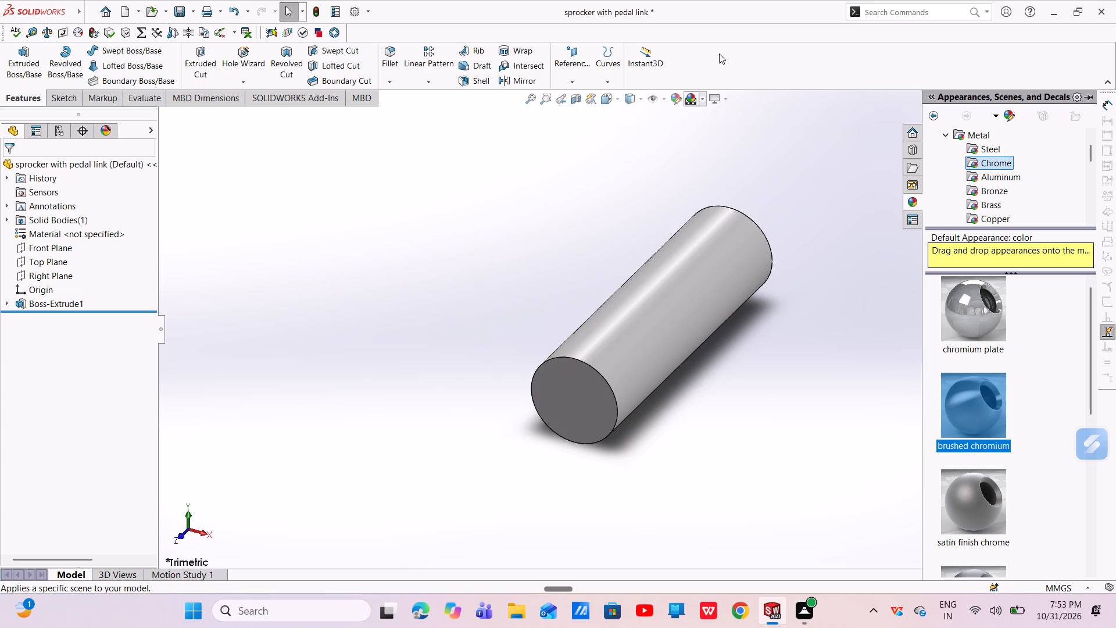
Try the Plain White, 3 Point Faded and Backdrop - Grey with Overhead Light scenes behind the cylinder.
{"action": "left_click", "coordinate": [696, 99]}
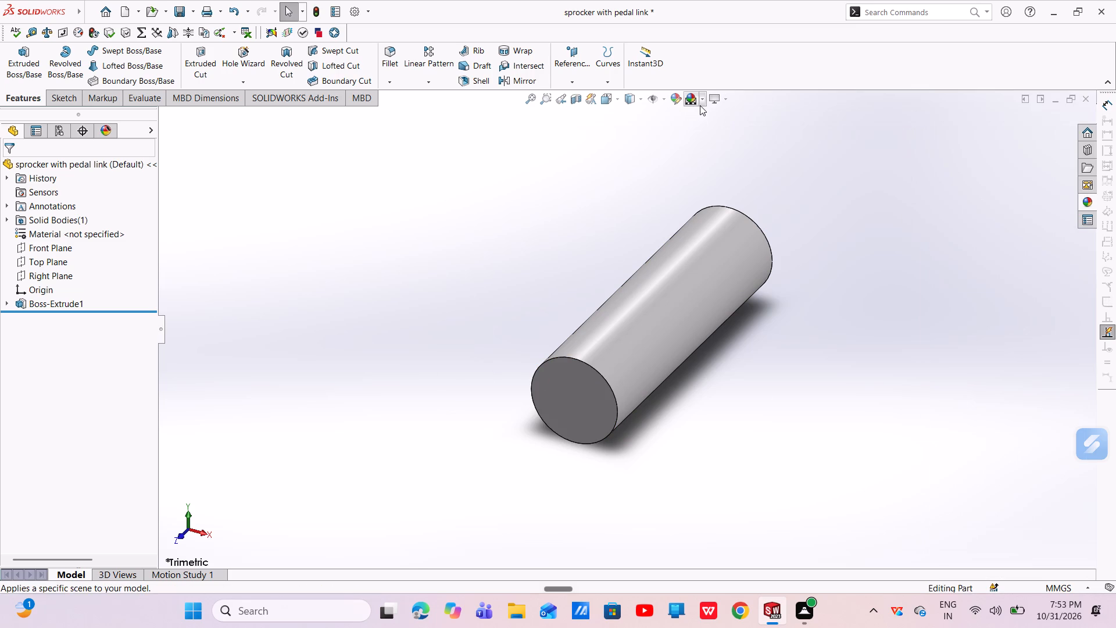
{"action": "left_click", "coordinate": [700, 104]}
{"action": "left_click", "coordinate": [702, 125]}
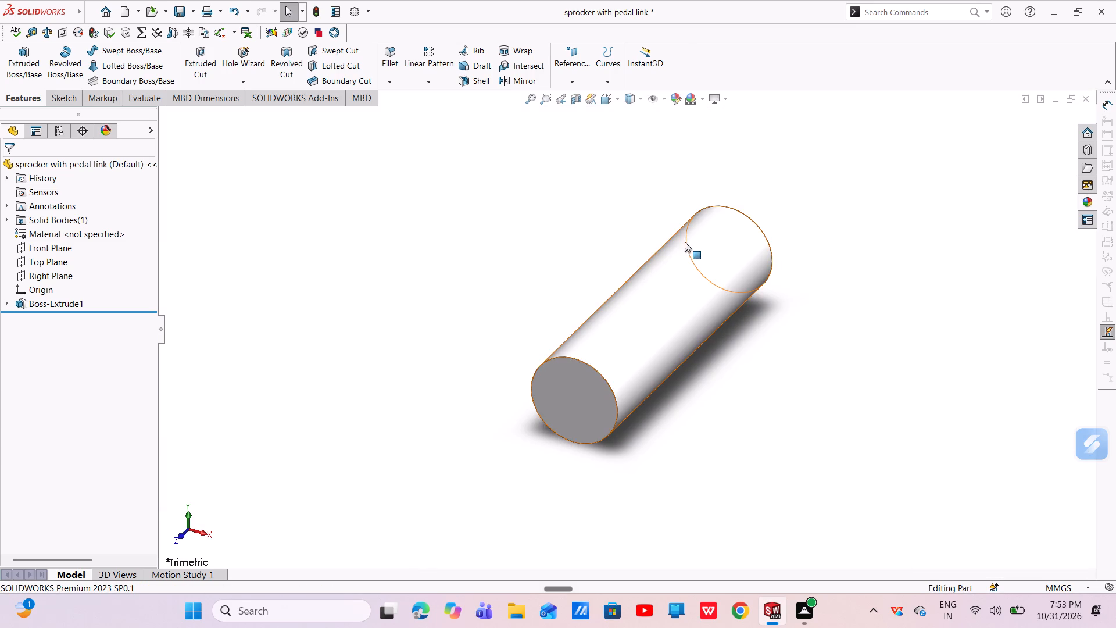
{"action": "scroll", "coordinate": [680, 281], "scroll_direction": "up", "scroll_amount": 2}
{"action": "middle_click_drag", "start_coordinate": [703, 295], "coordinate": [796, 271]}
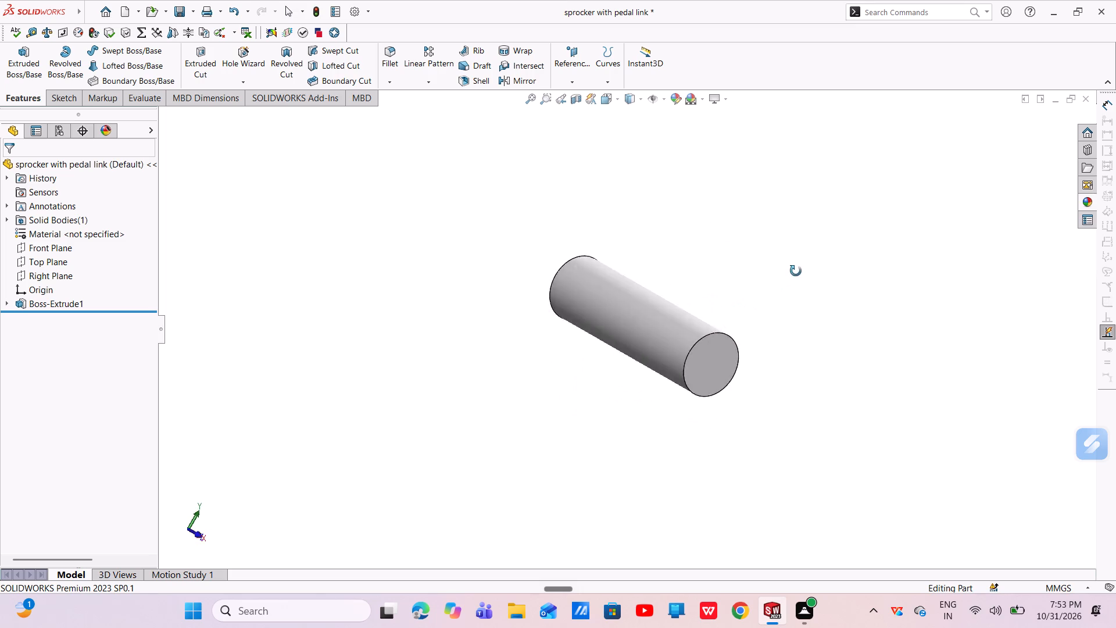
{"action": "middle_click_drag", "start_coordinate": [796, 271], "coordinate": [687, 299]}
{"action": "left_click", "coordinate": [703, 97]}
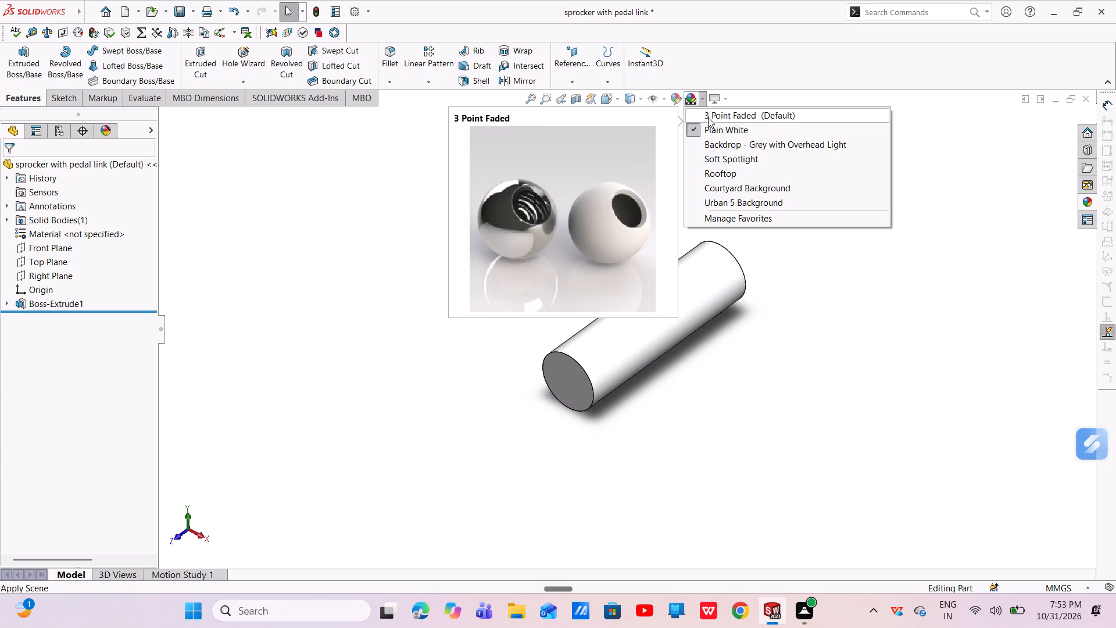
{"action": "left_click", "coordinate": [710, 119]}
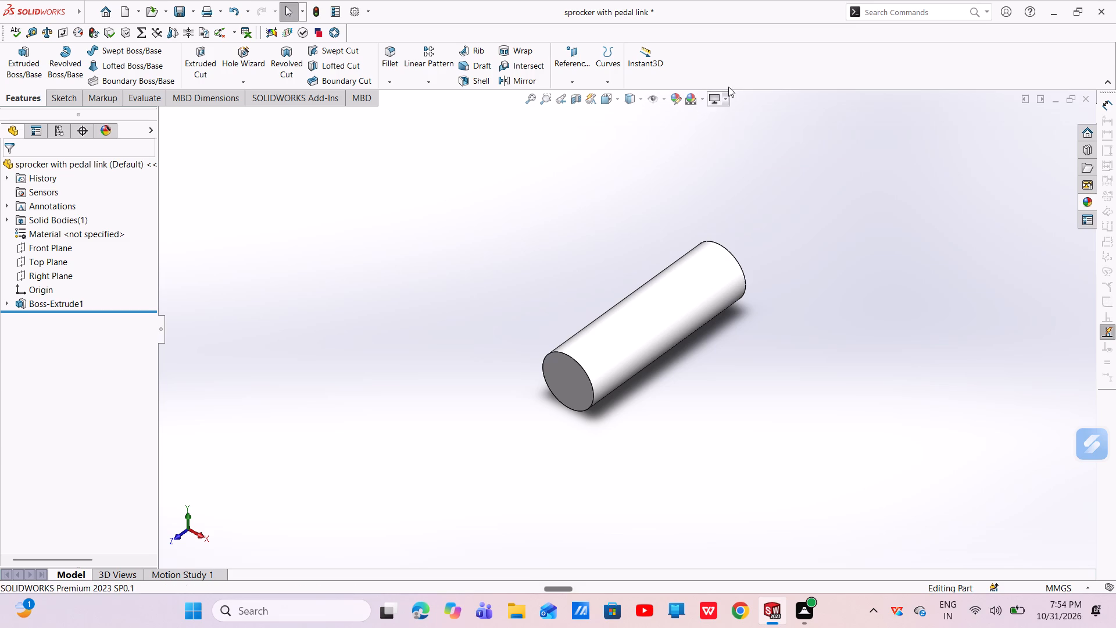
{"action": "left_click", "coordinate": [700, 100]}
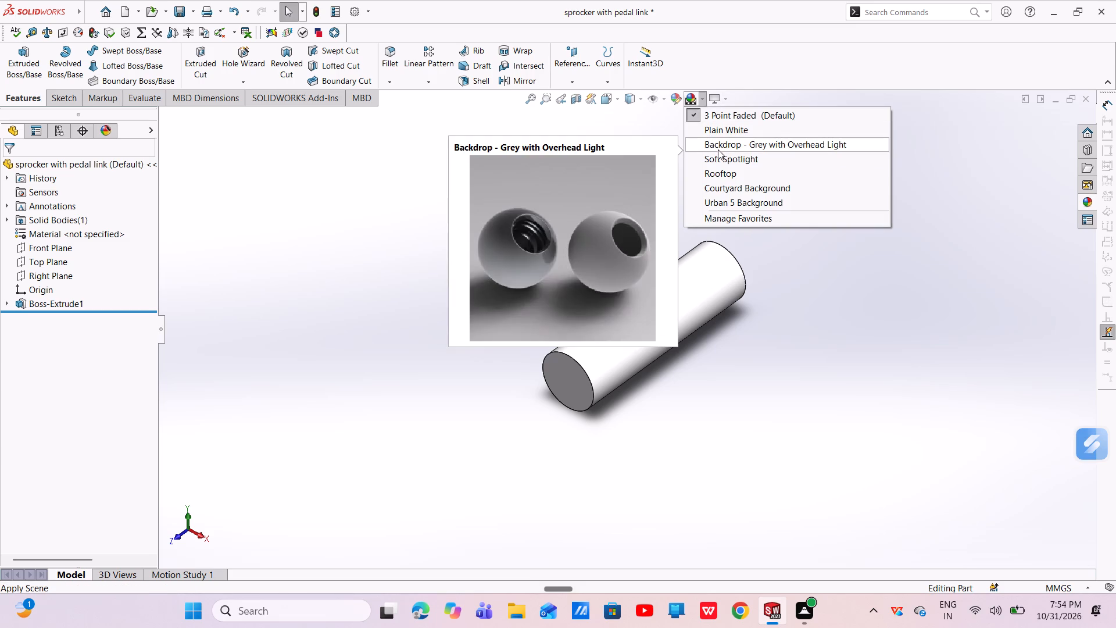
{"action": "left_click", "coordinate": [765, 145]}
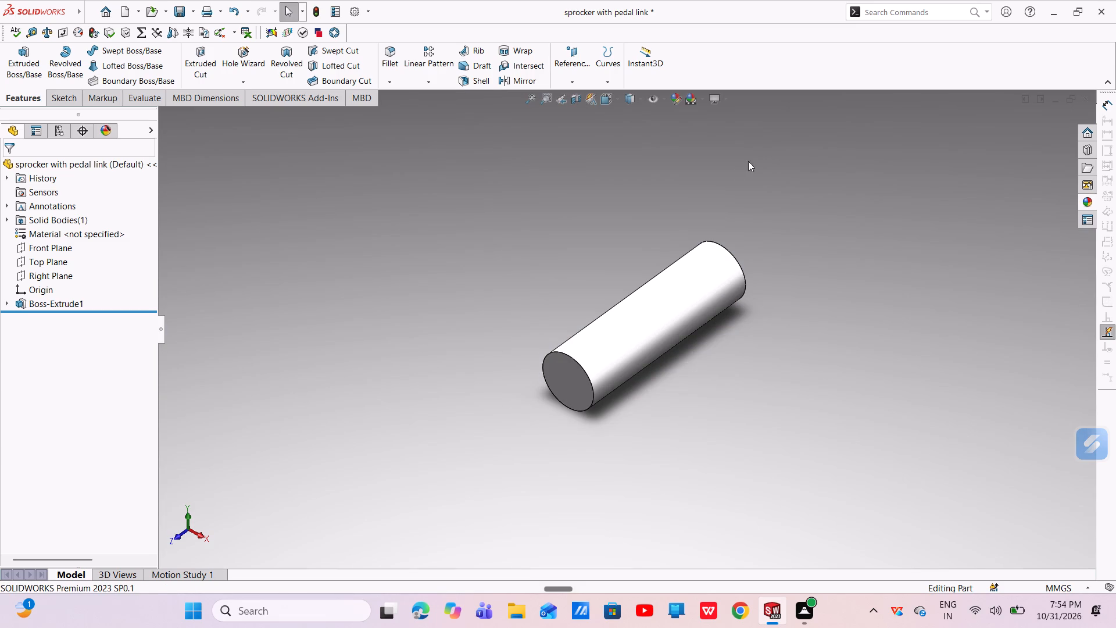
Switch the background on to the next preset scene after Backdrop - Grey with Overhead Light.
{"action": "left_click", "coordinate": [696, 105]}
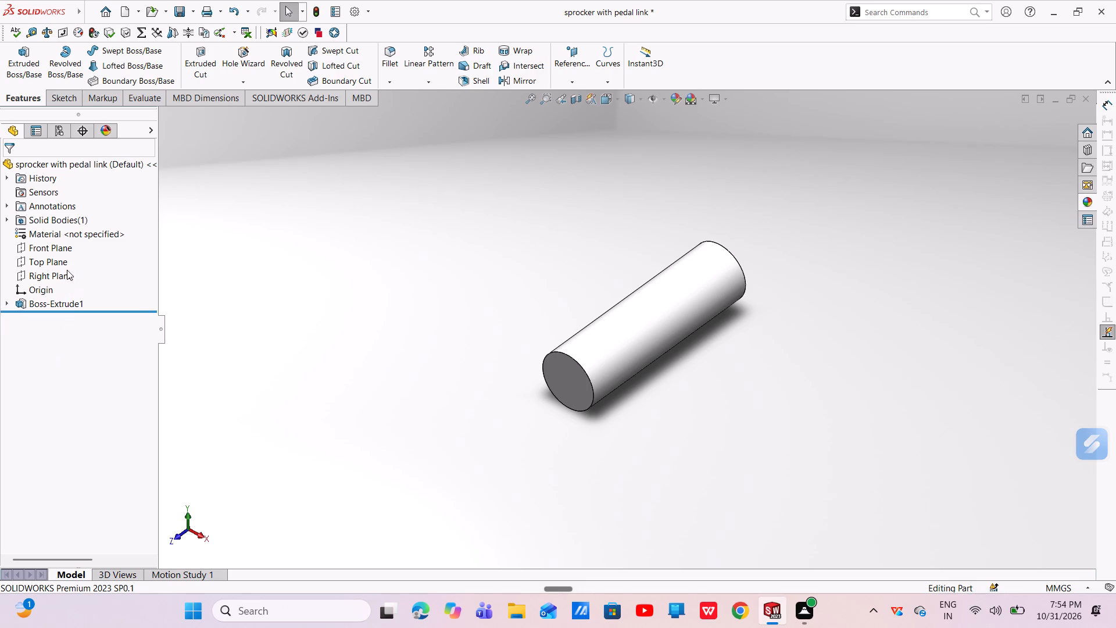
Start a sketch on the Top Plane.
{"action": "left_click", "coordinate": [41, 265]}
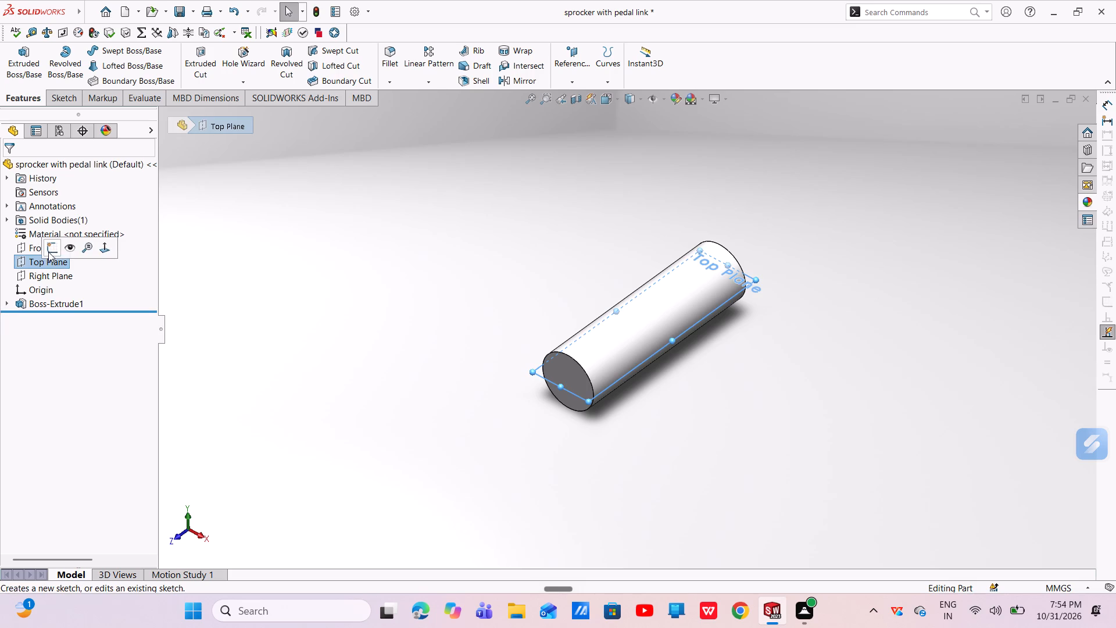
{"action": "left_click", "coordinate": [48, 252]}
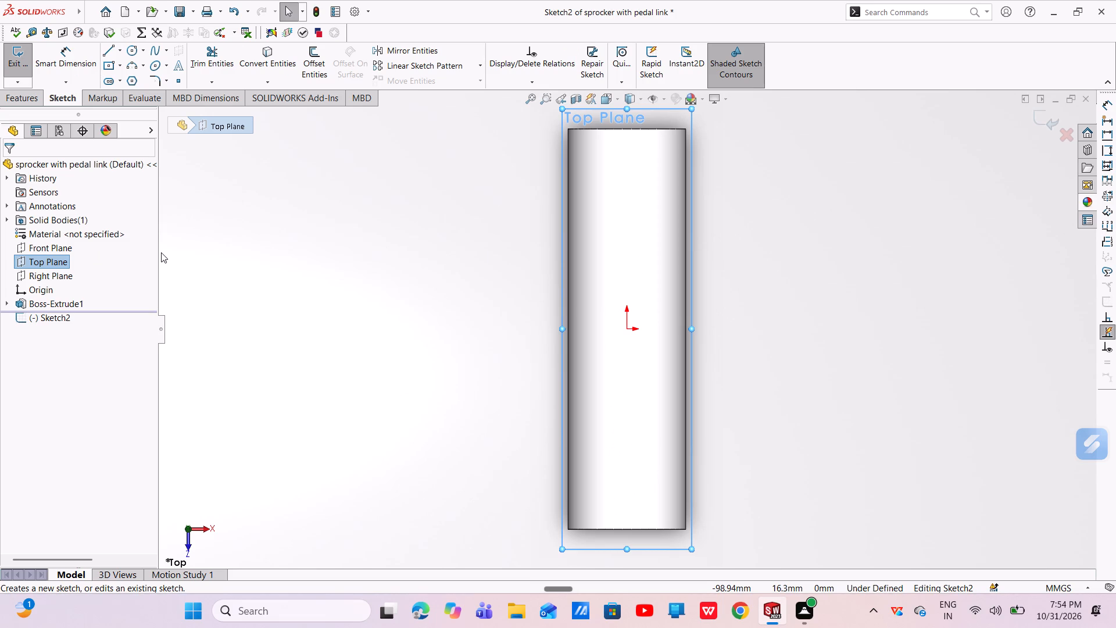
Sketch a three-line crank path: a horizontal about 72 mm long, a vertical through the origin past both shaft ends, and an opposite horizontal.
{"action": "scroll", "coordinate": [586, 373], "scroll_direction": "up", "scroll_amount": 4}
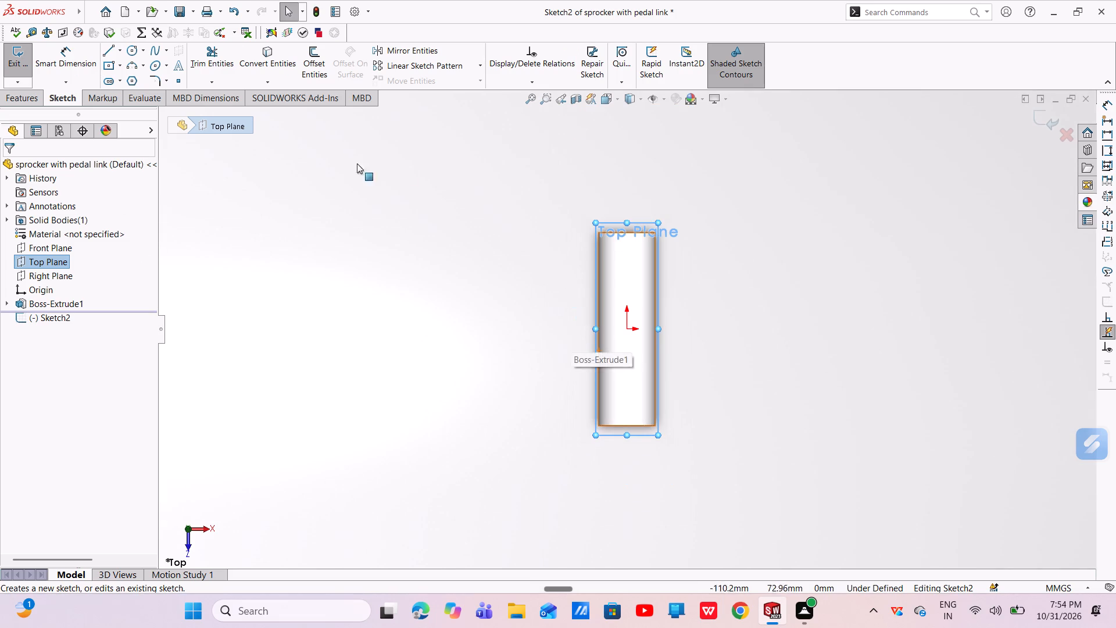
{"action": "left_click", "coordinate": [112, 54]}
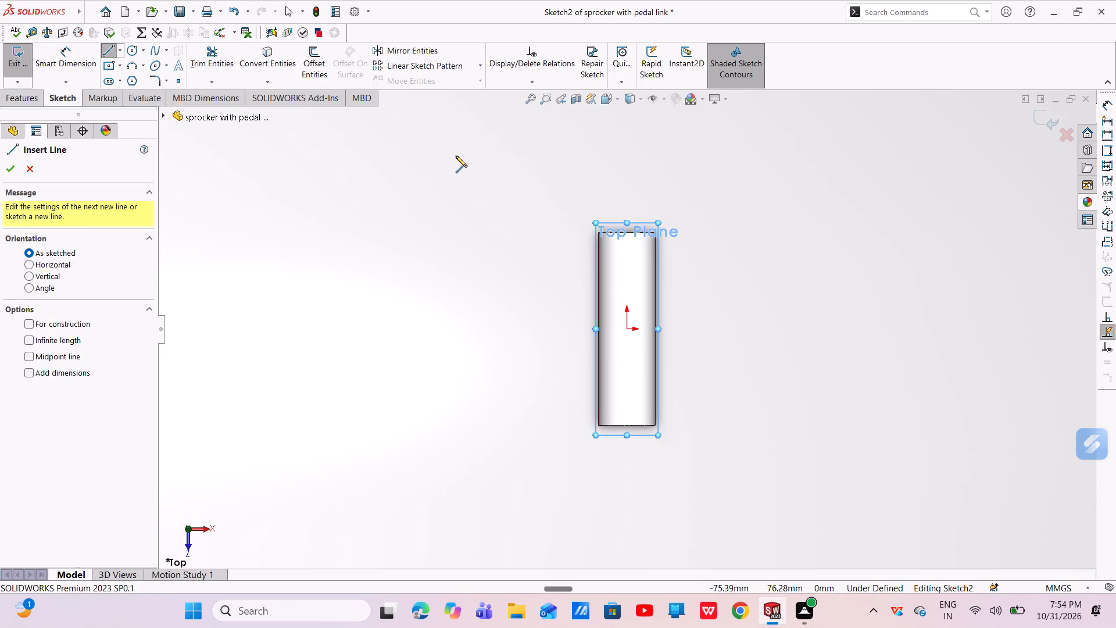
{"action": "left_click", "coordinate": [463, 159]}
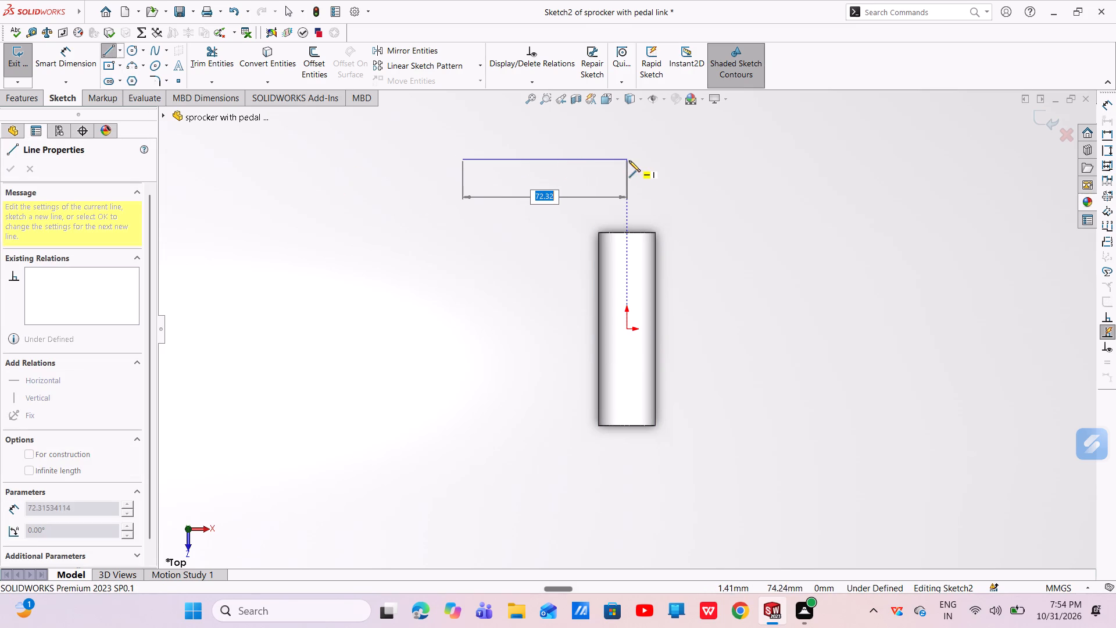
{"action": "left_click", "coordinate": [624, 160]}
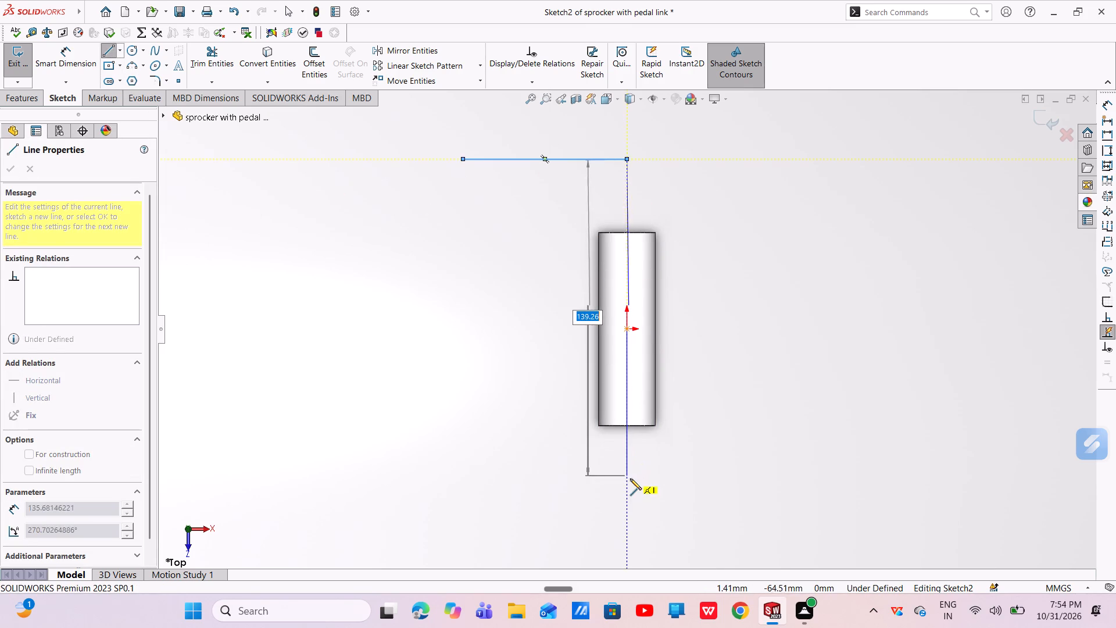
{"action": "left_click", "coordinate": [630, 490]}
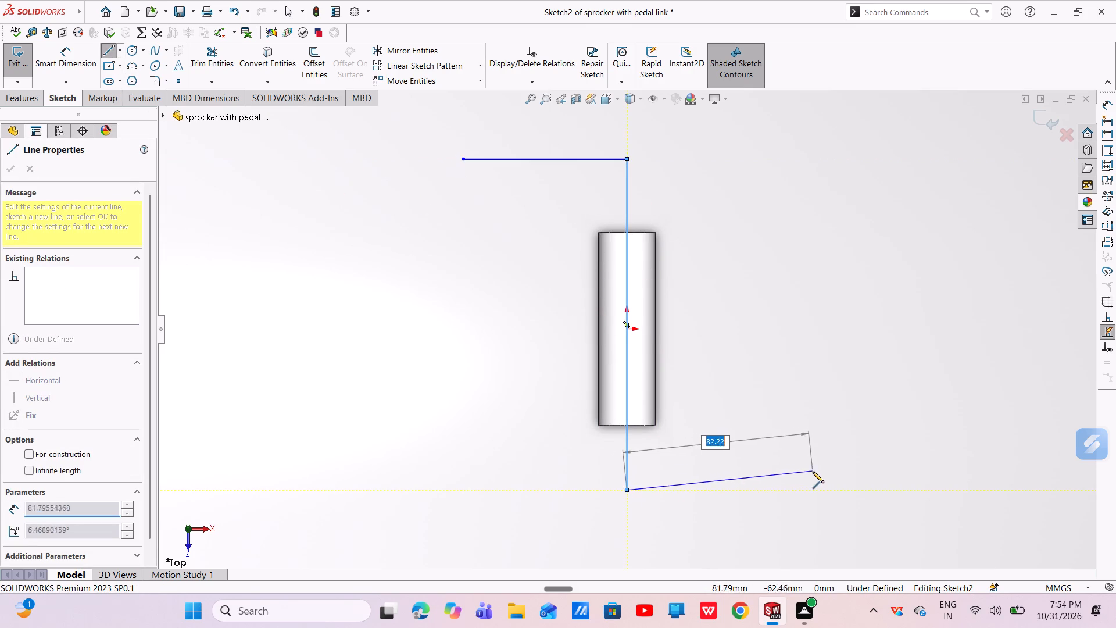
{"action": "left_click", "coordinate": [810, 490]}
{"action": "right_click", "coordinate": [809, 488]}
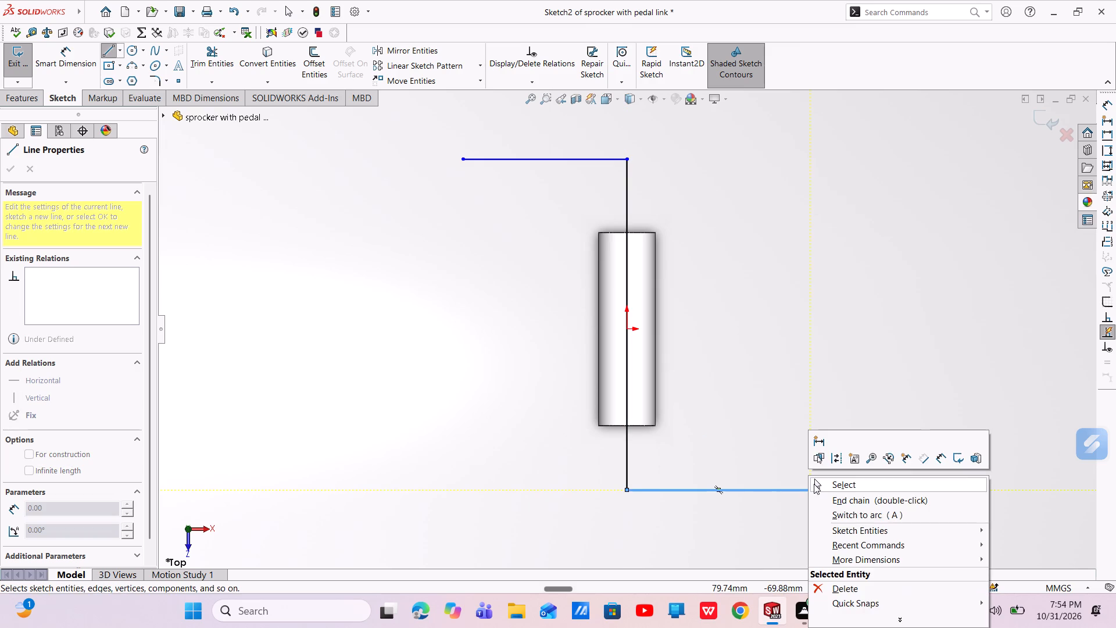
{"action": "left_click", "coordinate": [814, 483]}
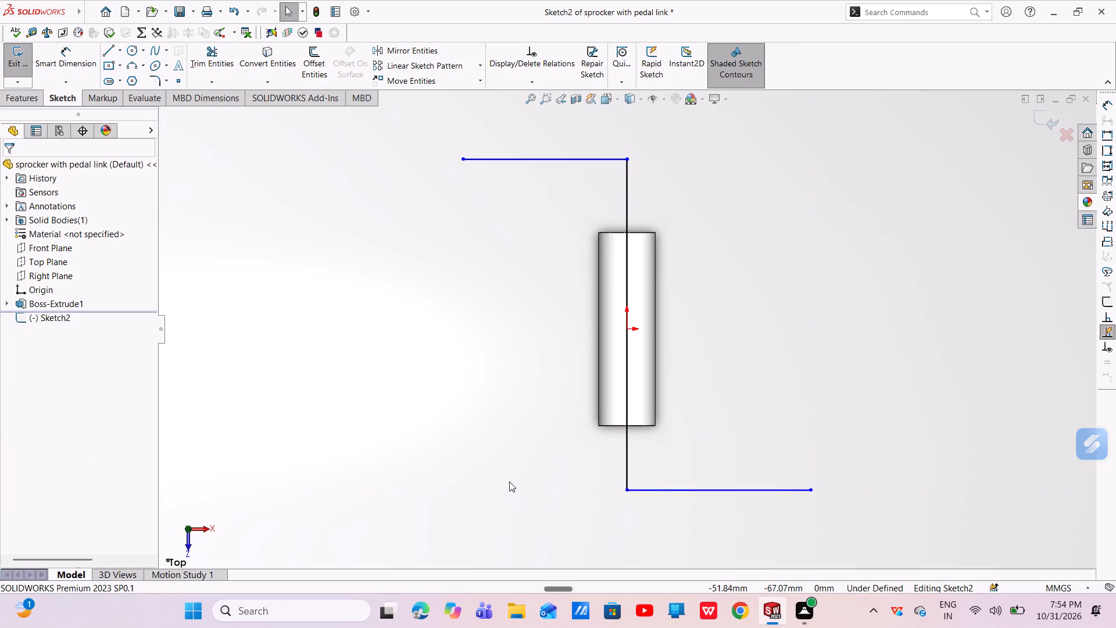
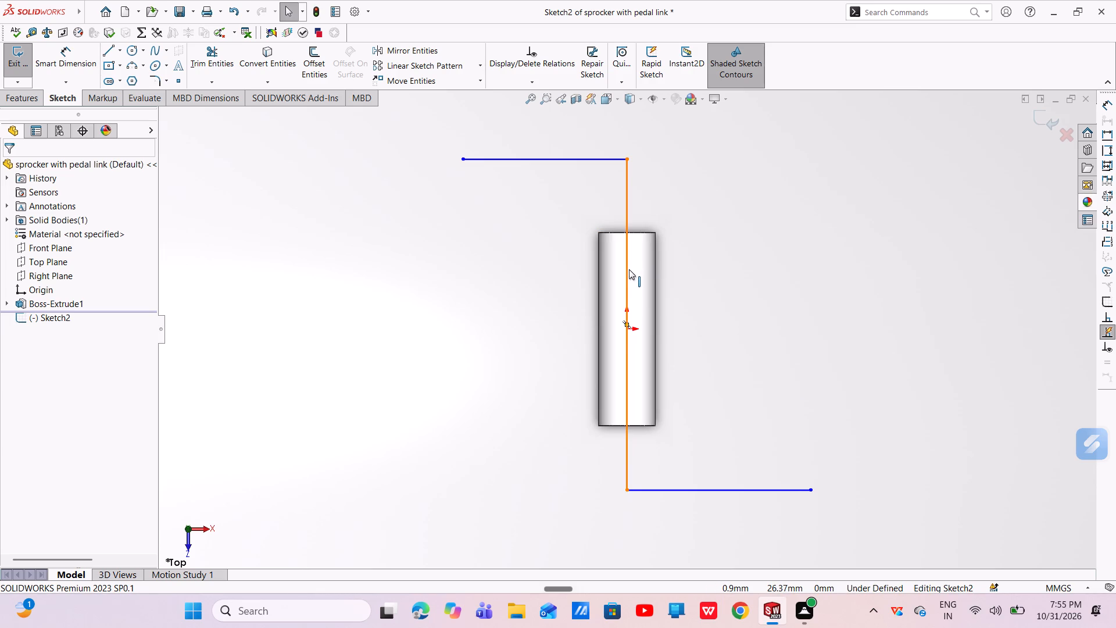
Center the crank path's vertical line on the origin by making its midpoint, and the line itself, coincident with the origin.
{"action": "scroll", "coordinate": [628, 326], "scroll_direction": "down", "scroll_amount": 6}
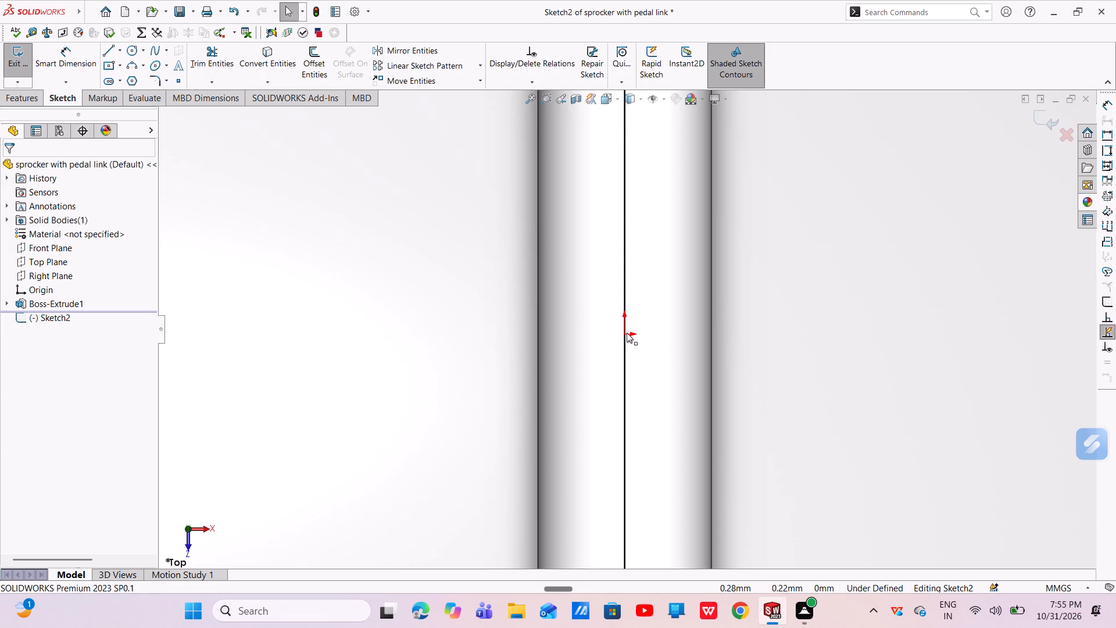
{"action": "scroll", "coordinate": [627, 332], "scroll_direction": "down", "scroll_amount": 6}
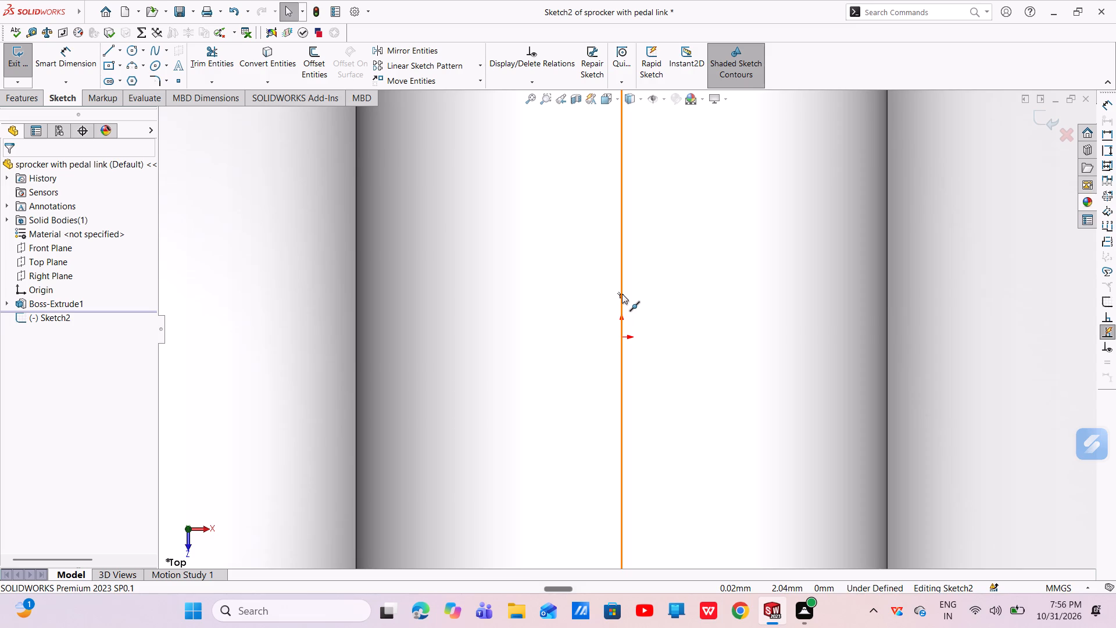
{"action": "left_click", "coordinate": [622, 294]}
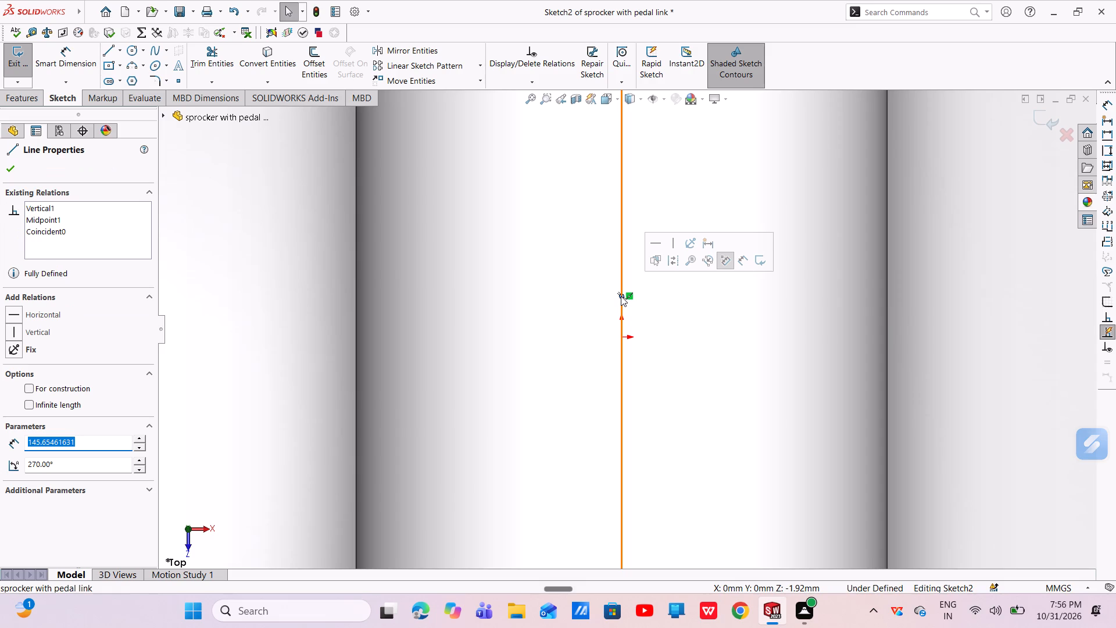
{"action": "left_click", "coordinate": [621, 337], "text": "ctrl"}
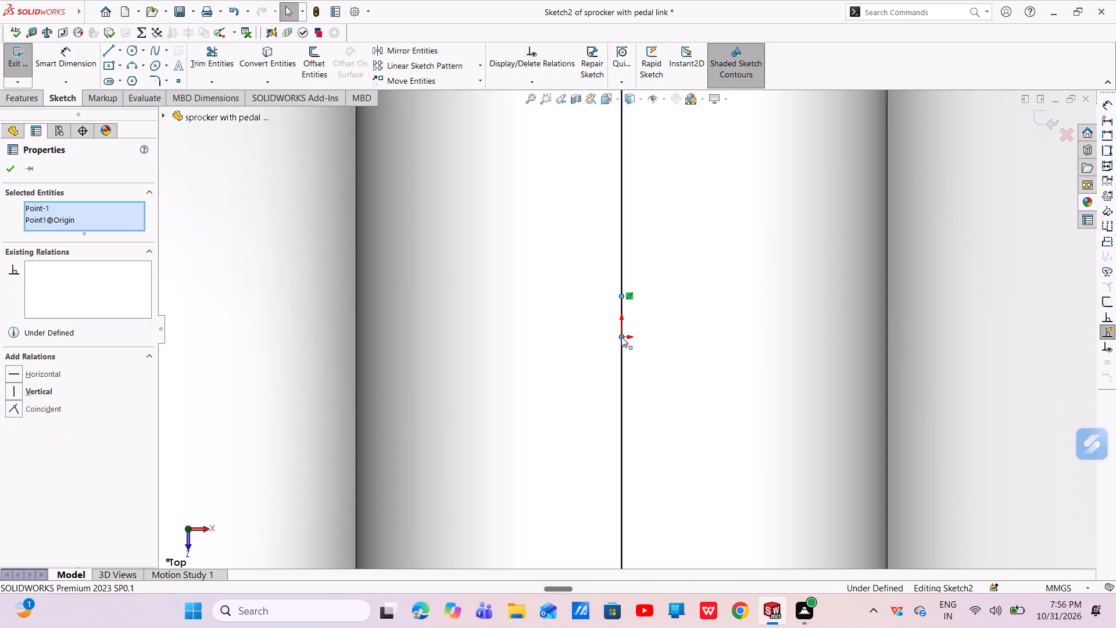
{"action": "left_click", "coordinate": [694, 286]}
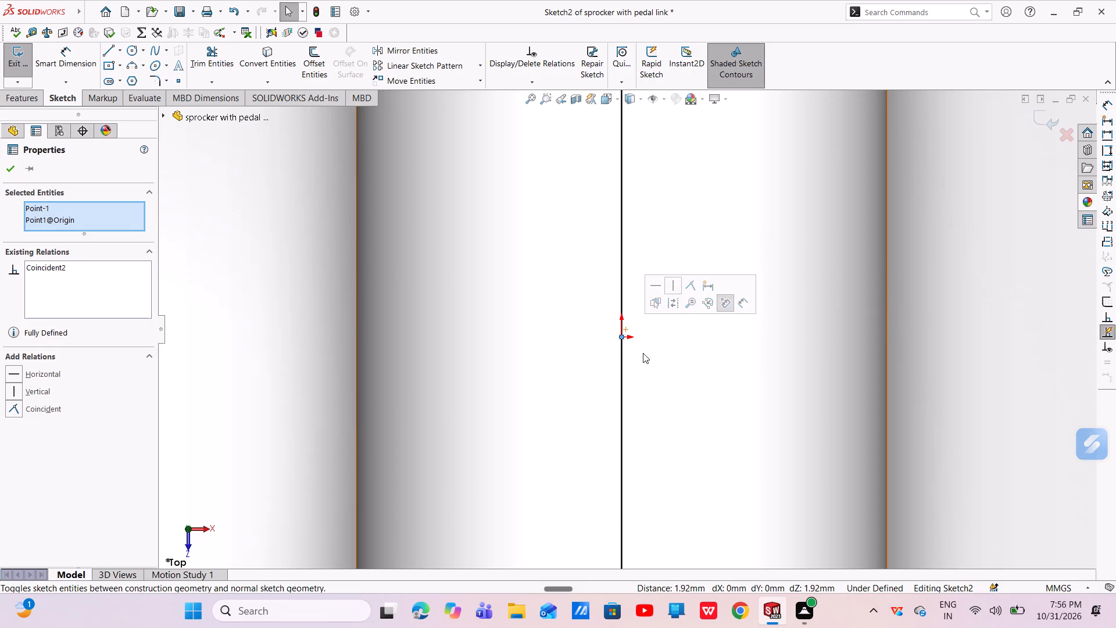
{"action": "key", "text": "Escape"}
{"action": "left_click", "coordinate": [617, 391]}
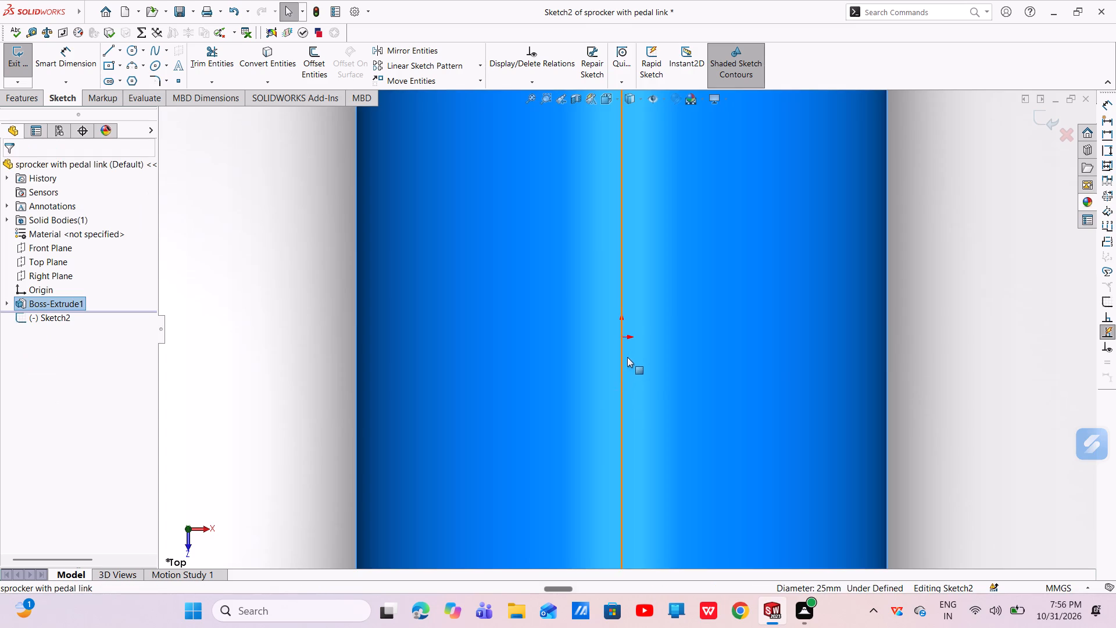
{"action": "key", "text": "Escape"}
{"action": "key", "text": "Escape"}
{"action": "left_click", "coordinate": [622, 363]}
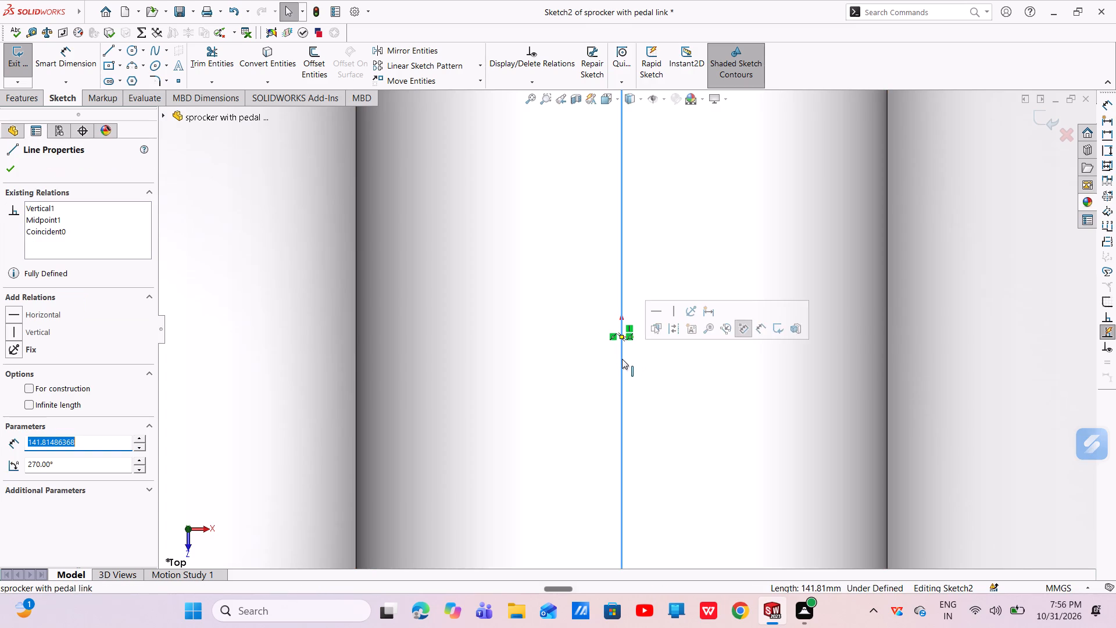
{"action": "left_click", "coordinate": [623, 339], "text": "ctrl"}
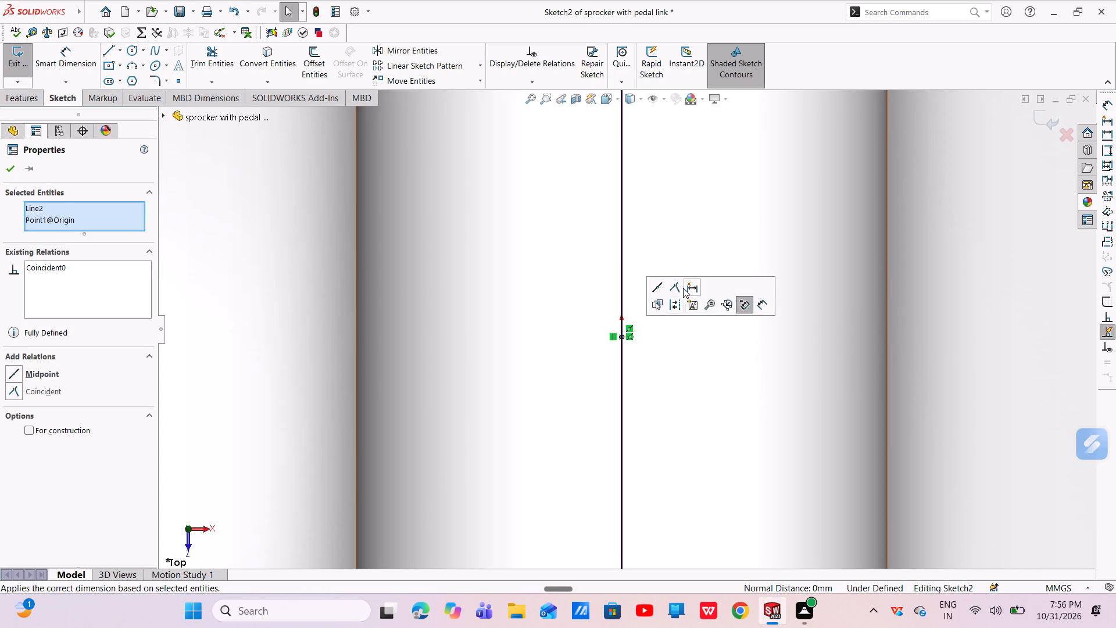
{"action": "left_click", "coordinate": [670, 287]}
{"action": "key", "text": "Escape"}
{"action": "key", "text": "Escape"}
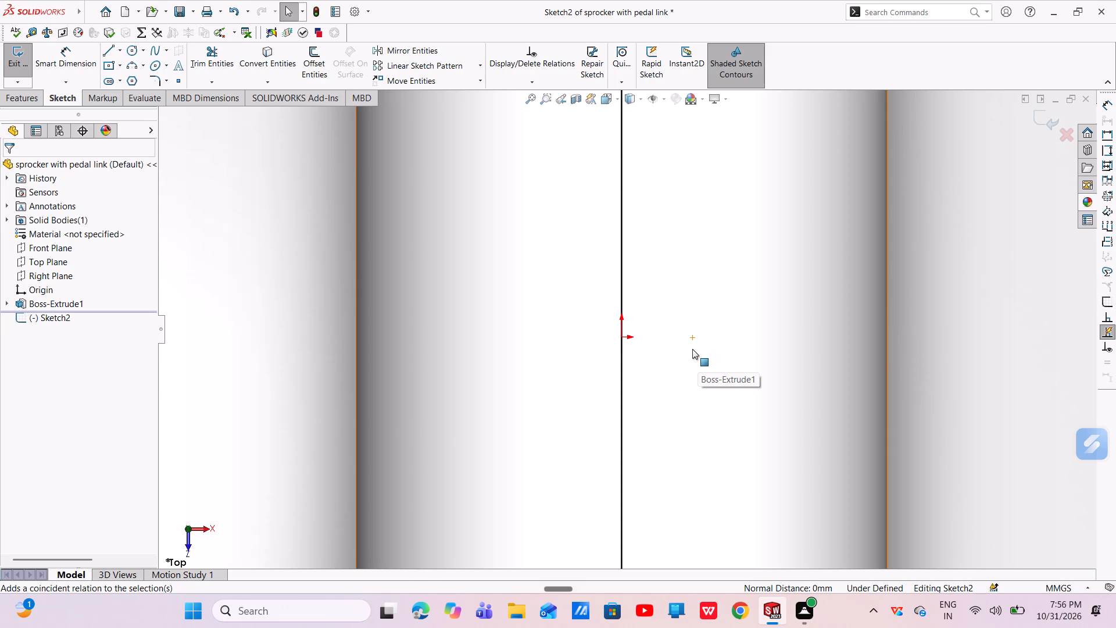
Dimension both horizontal lines of the crank path to 135 mm each.
{"action": "scroll", "coordinate": [622, 266], "scroll_direction": "up", "scroll_amount": 5}
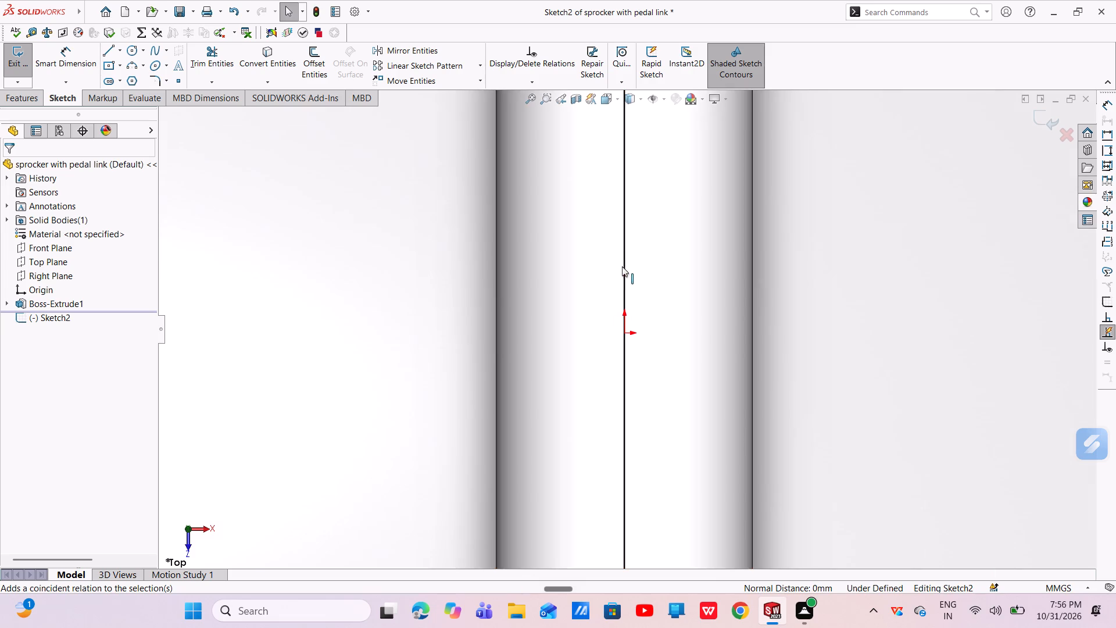
{"action": "scroll", "coordinate": [622, 266], "scroll_direction": "up", "scroll_amount": 9}
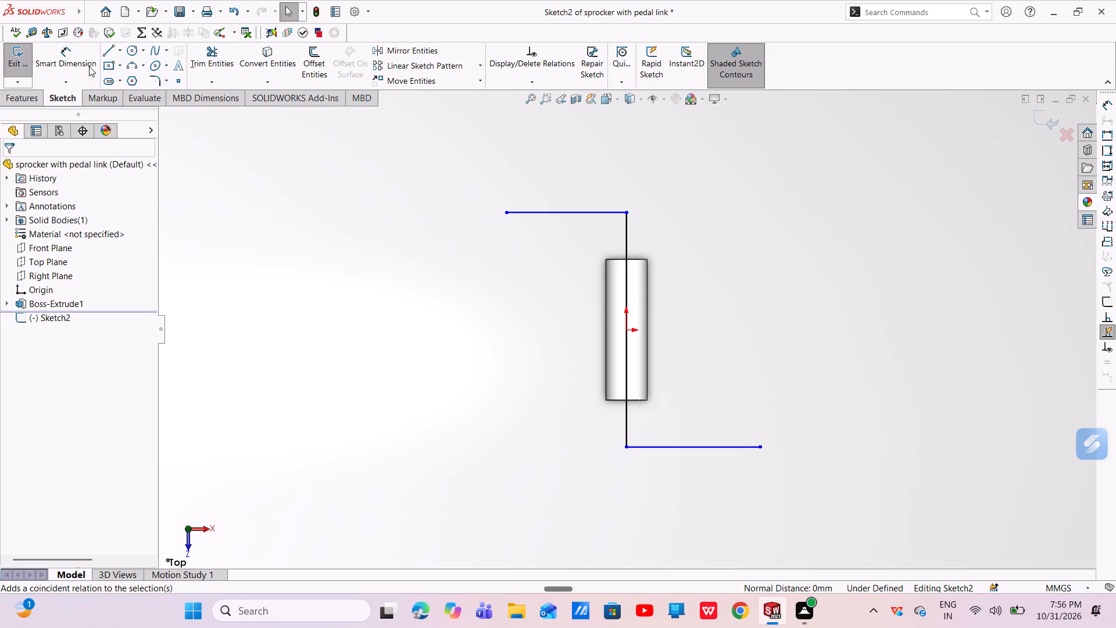
{"action": "left_click", "coordinate": [88, 66]}
{"action": "left_click", "coordinate": [561, 210]}
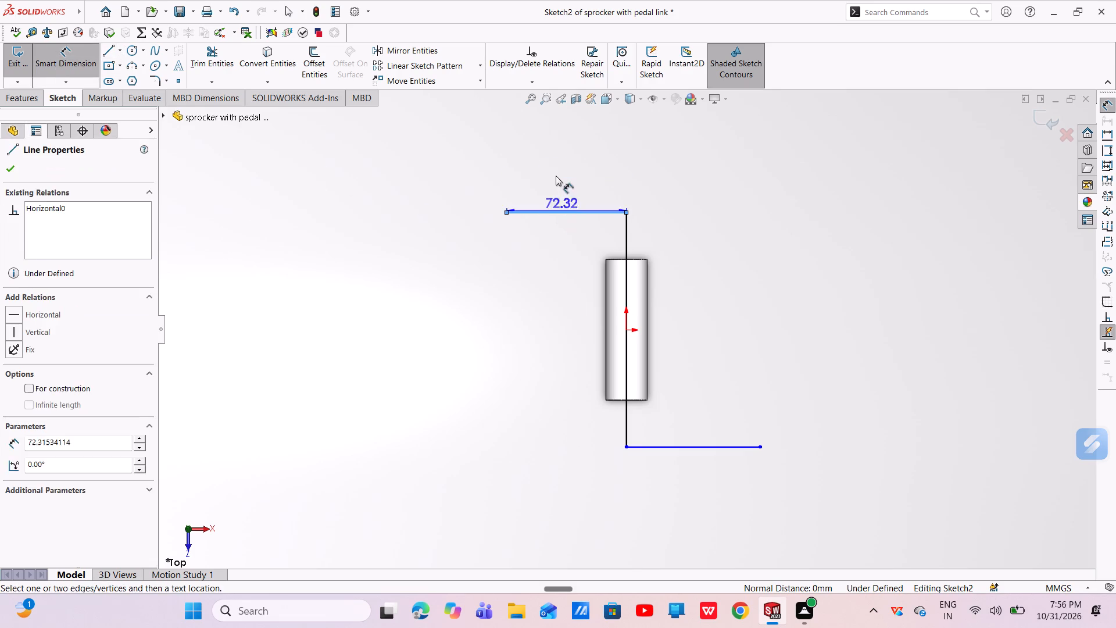
{"action": "left_click", "coordinate": [556, 173]}
{"action": "key", "text": "BackSpace"}
{"action": "type", "text": "135"}
{"action": "key", "text": "Return"}
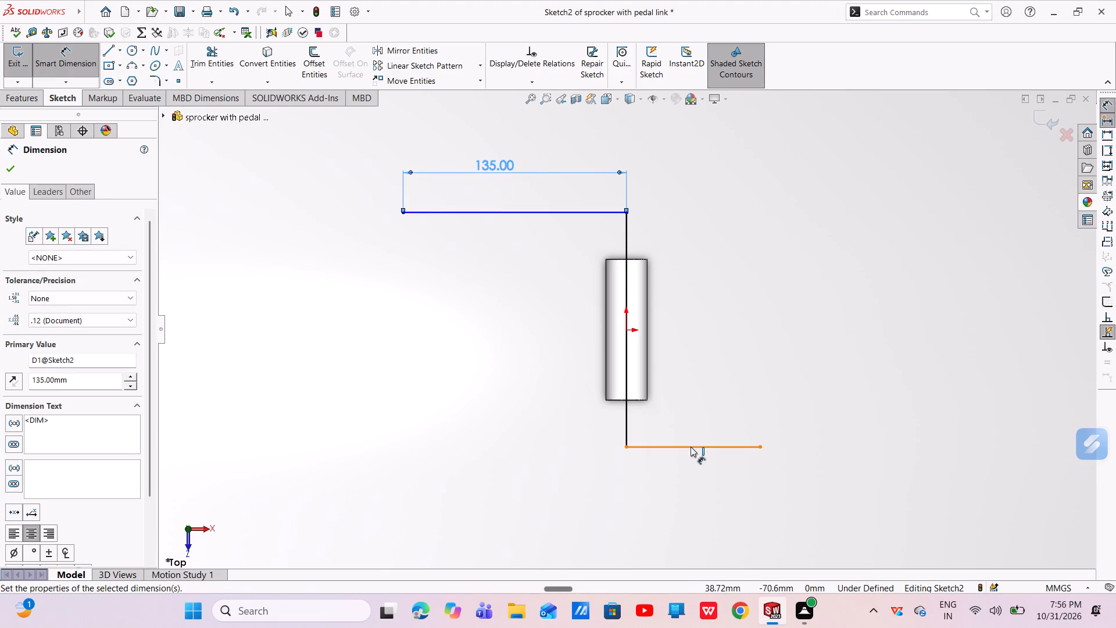
{"action": "left_click", "coordinate": [691, 447]}
{"action": "left_click", "coordinate": [693, 473]}
{"action": "key", "text": "BackSpace"}
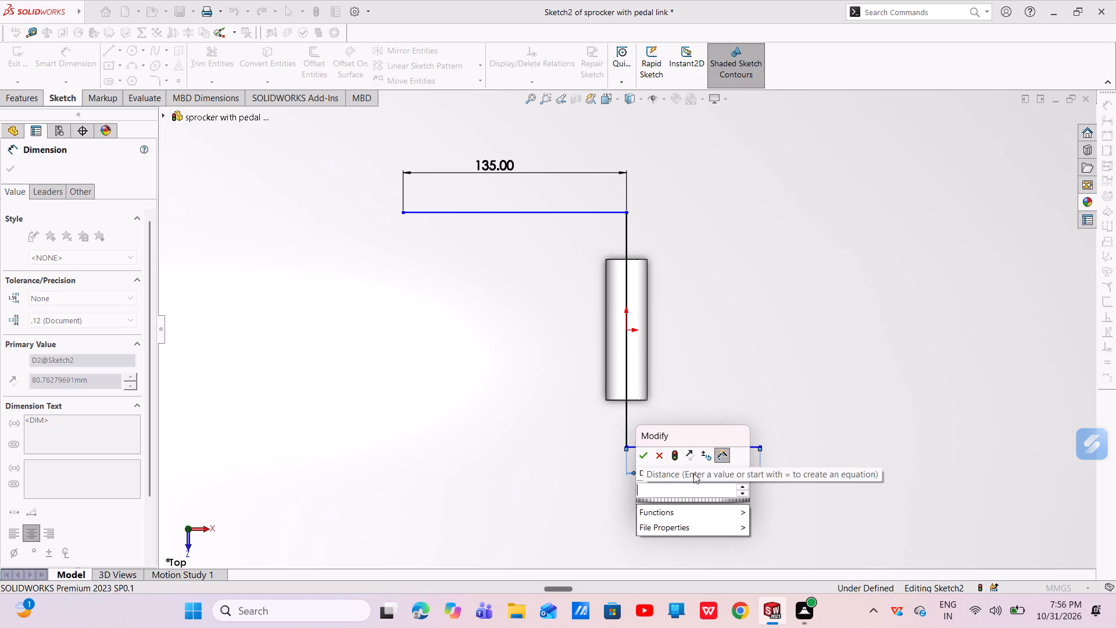
{"action": "type", "text": "135"}
{"action": "key", "text": "Return"}
Dimension the crank path's vertical line to 150 mm.
{"action": "scroll", "coordinate": [770, 399], "scroll_direction": "up", "scroll_amount": 3}
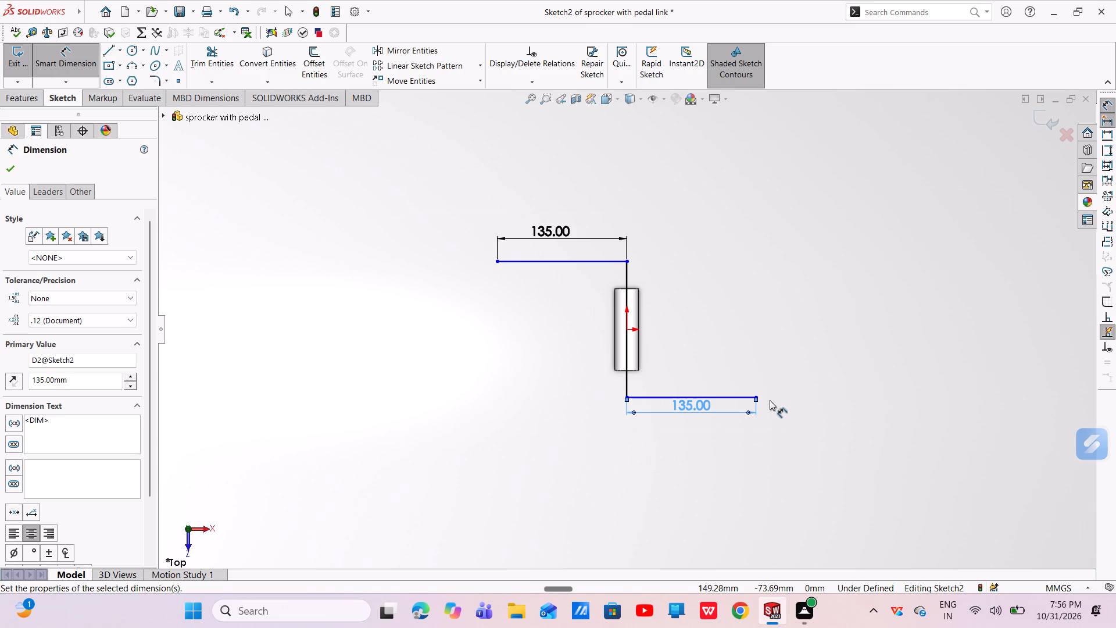
{"action": "left_click", "coordinate": [628, 269]}
{"action": "left_click", "coordinate": [456, 319]}
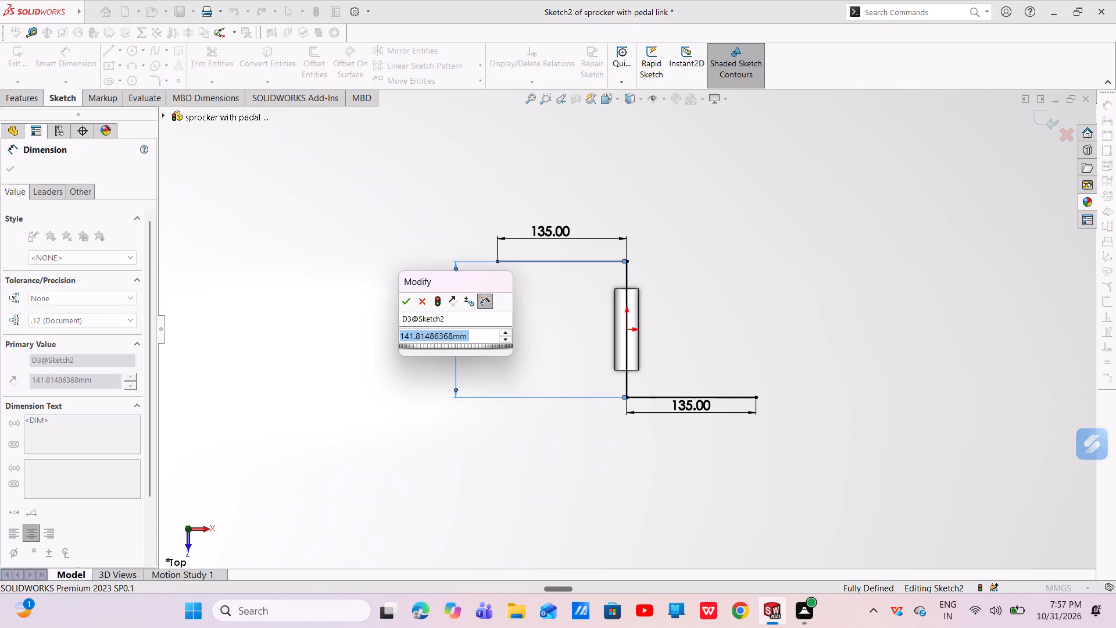
{"action": "key", "text": "BackSpace"}
{"action": "type", "text": "150"}
{"action": "key", "text": "Return"}
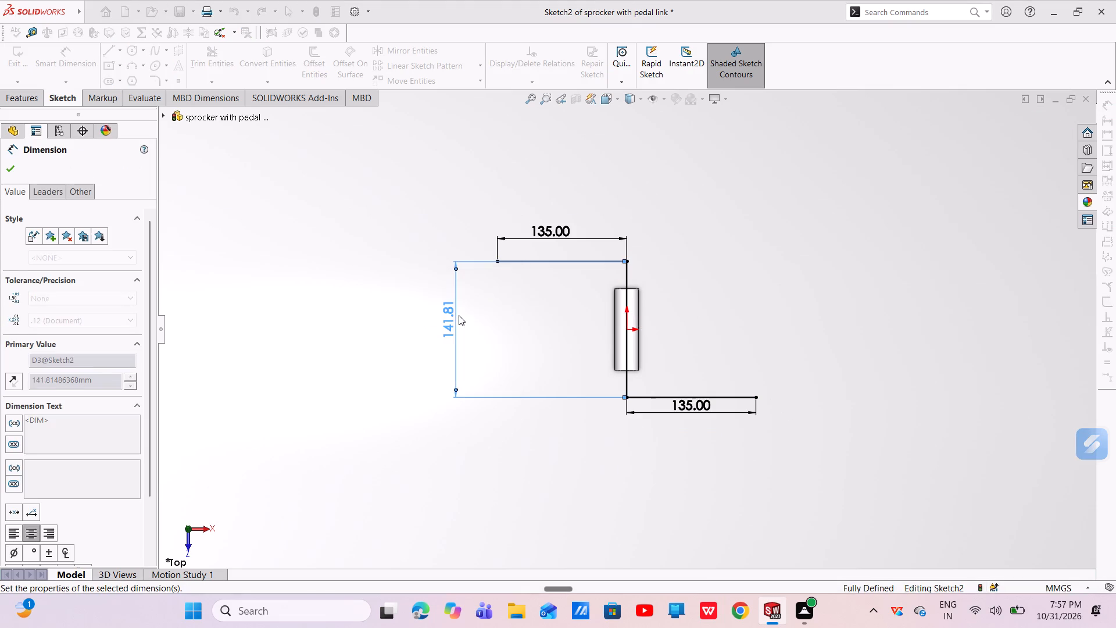
{"action": "key", "text": "Escape"}
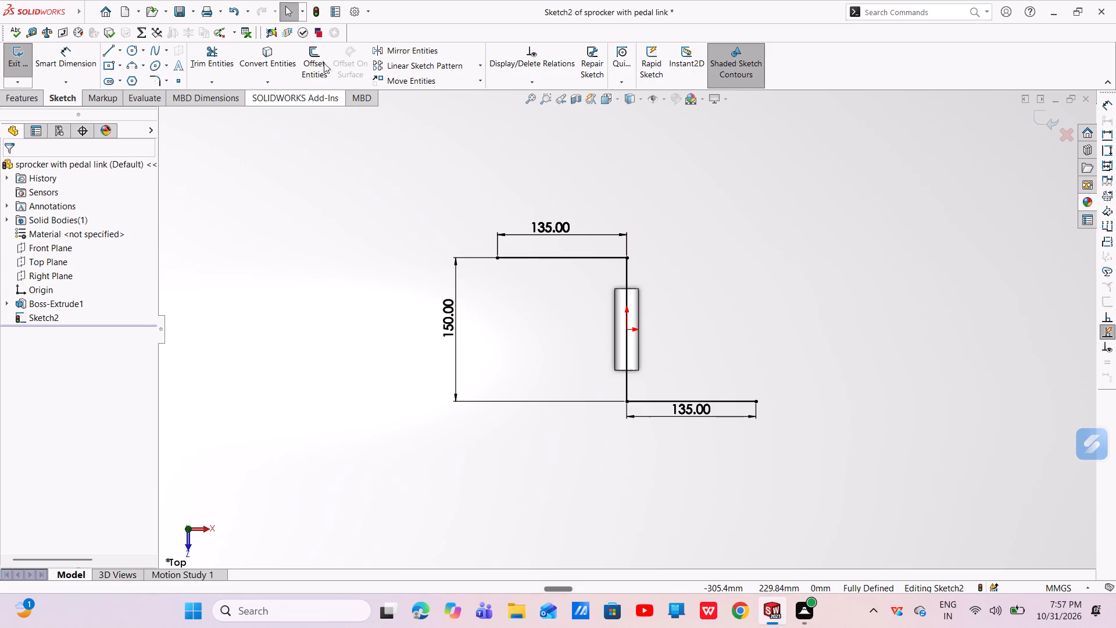
Round both corners of the crank path with 15 mm sketch fillets and exit the sketch.
{"action": "left_click", "coordinate": [153, 78]}
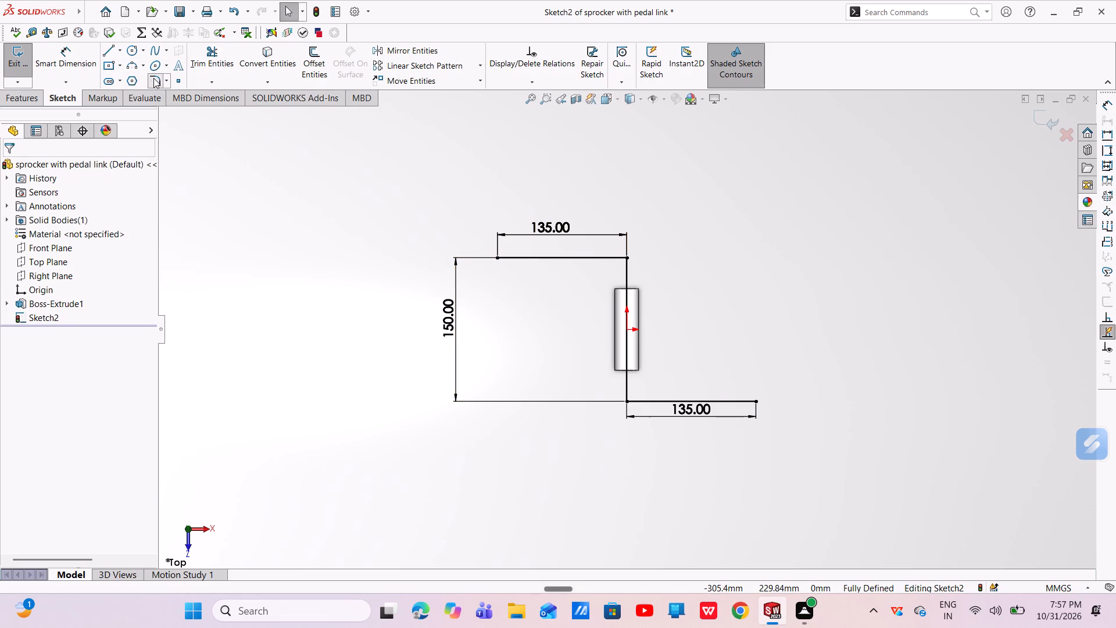
{"action": "key", "text": "BackSpace"}
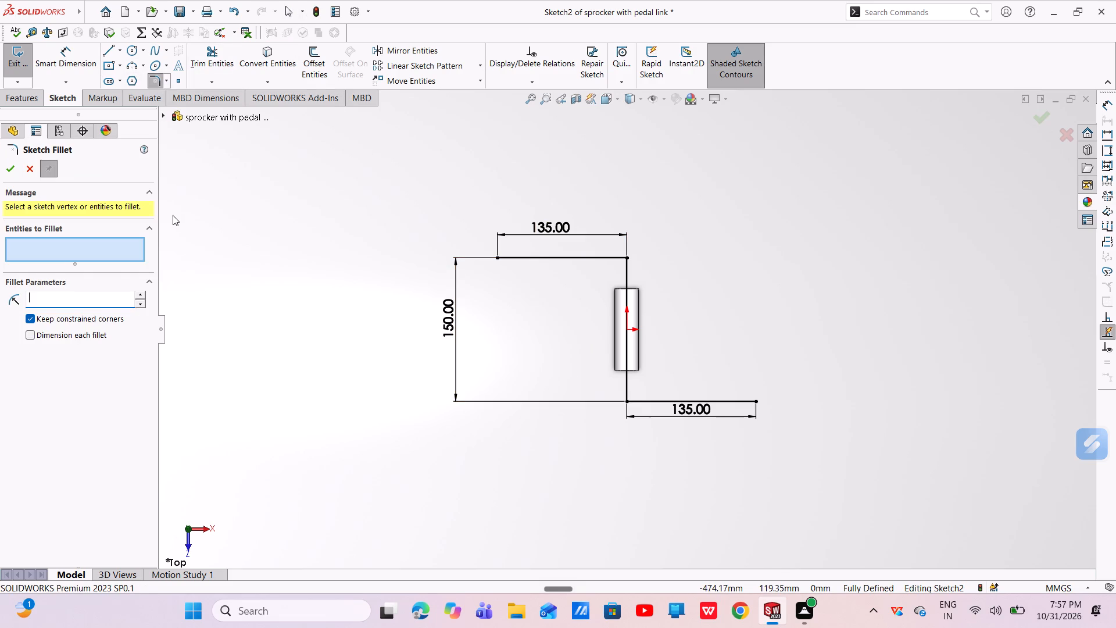
{"action": "key", "text": "1"}
{"action": "key", "text": "5"}
{"action": "key", "text": "Return"}
{"action": "left_click", "coordinate": [627, 259]}
{"action": "left_click", "coordinate": [586, 320]}
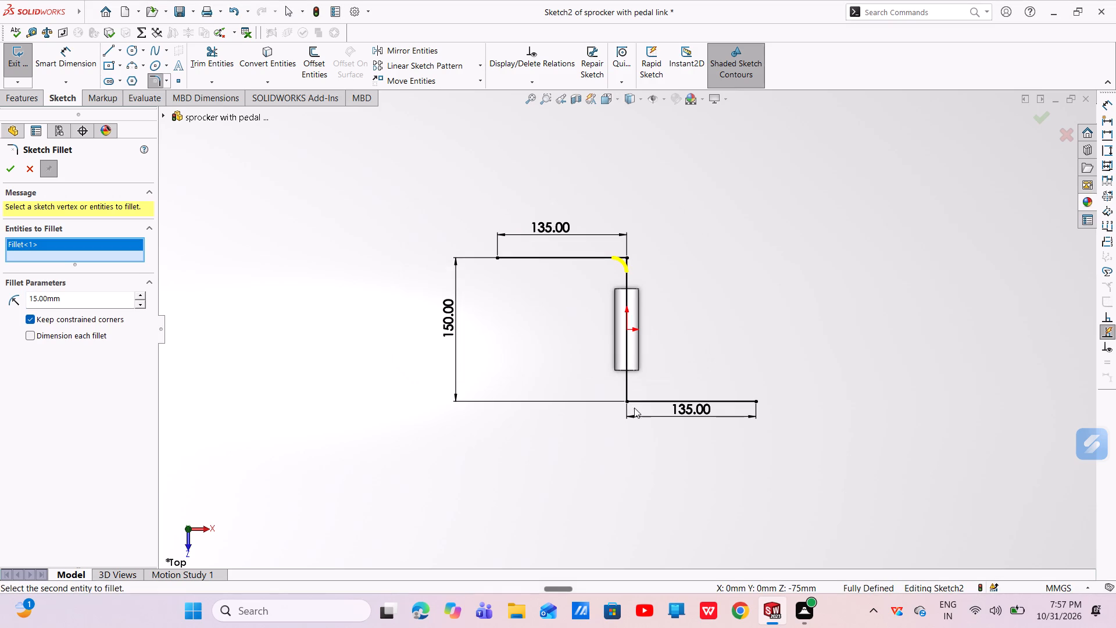
{"action": "left_click", "coordinate": [628, 397]}
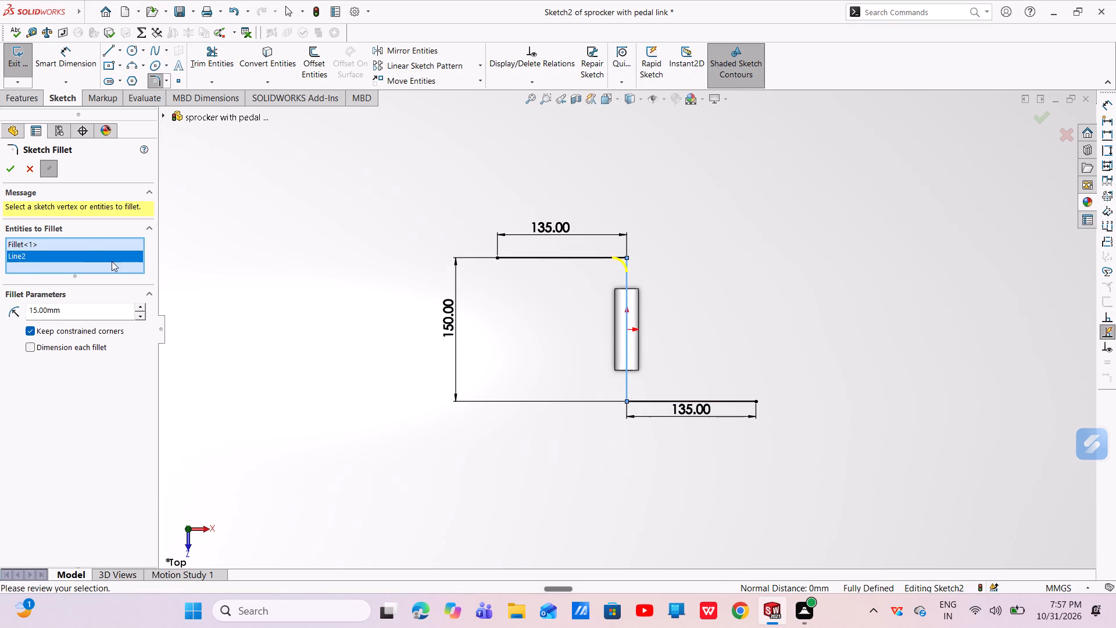
{"action": "left_click", "coordinate": [81, 258]}
{"action": "right_click", "coordinate": [81, 258]}
{"action": "left_click", "coordinate": [109, 283]}
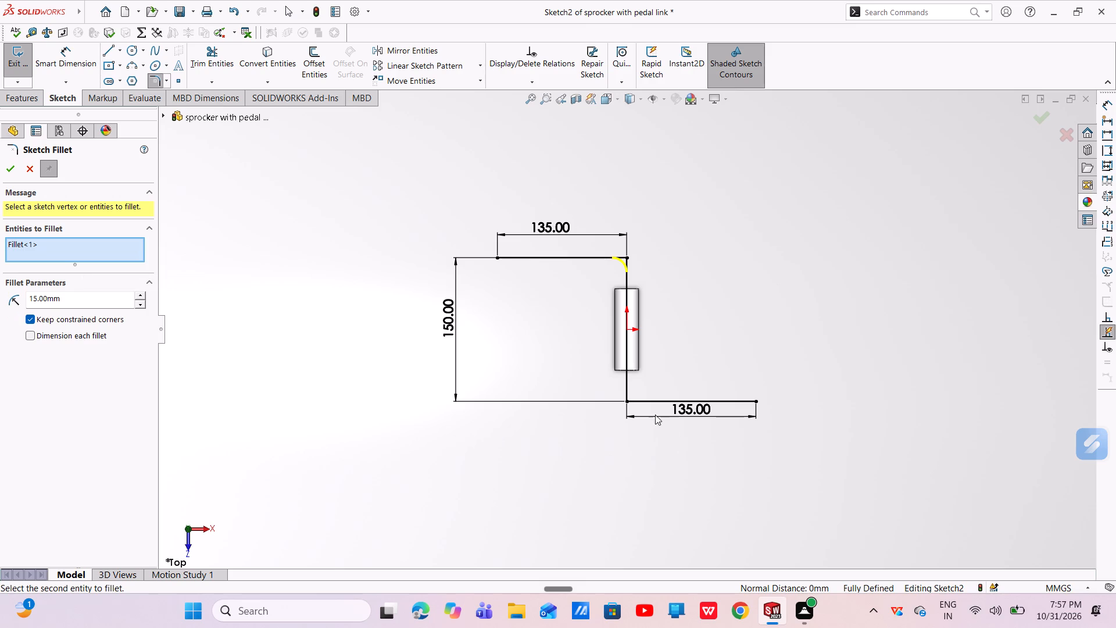
{"action": "left_click", "coordinate": [627, 401]}
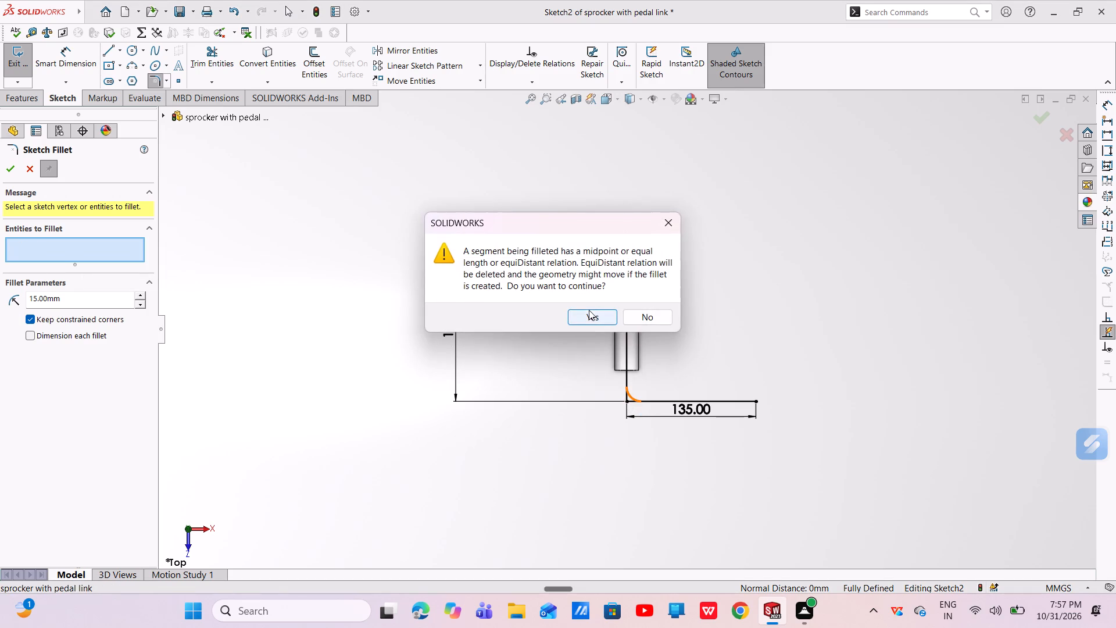
{"action": "left_click", "coordinate": [589, 322]}
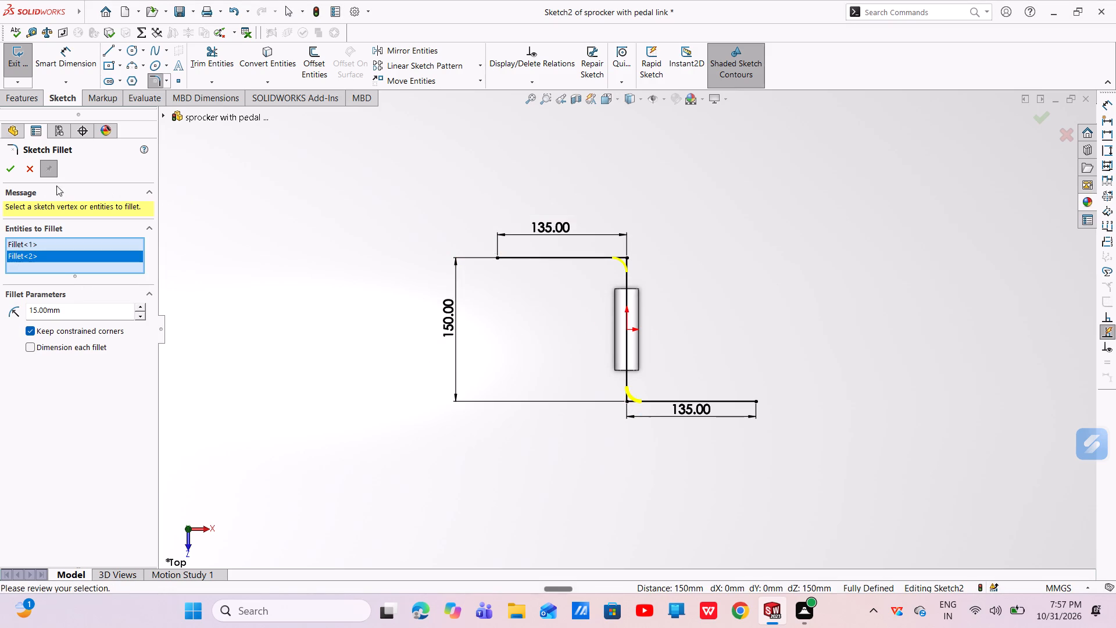
{"action": "left_click", "coordinate": [15, 173]}
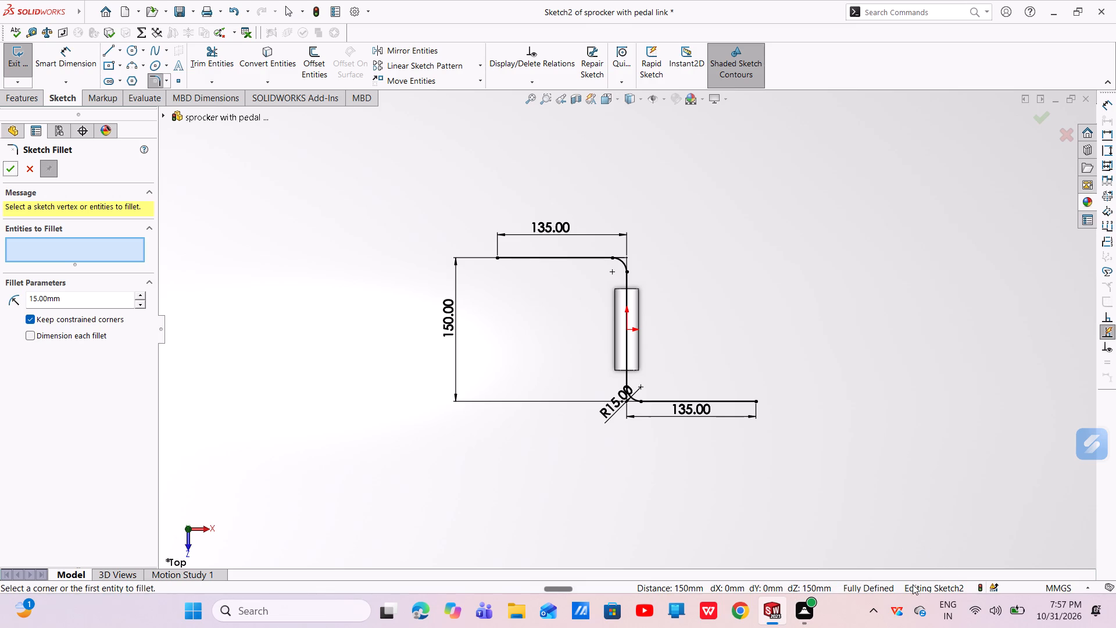
{"action": "left_click", "coordinate": [1042, 112]}
{"action": "left_click", "coordinate": [1045, 119]}
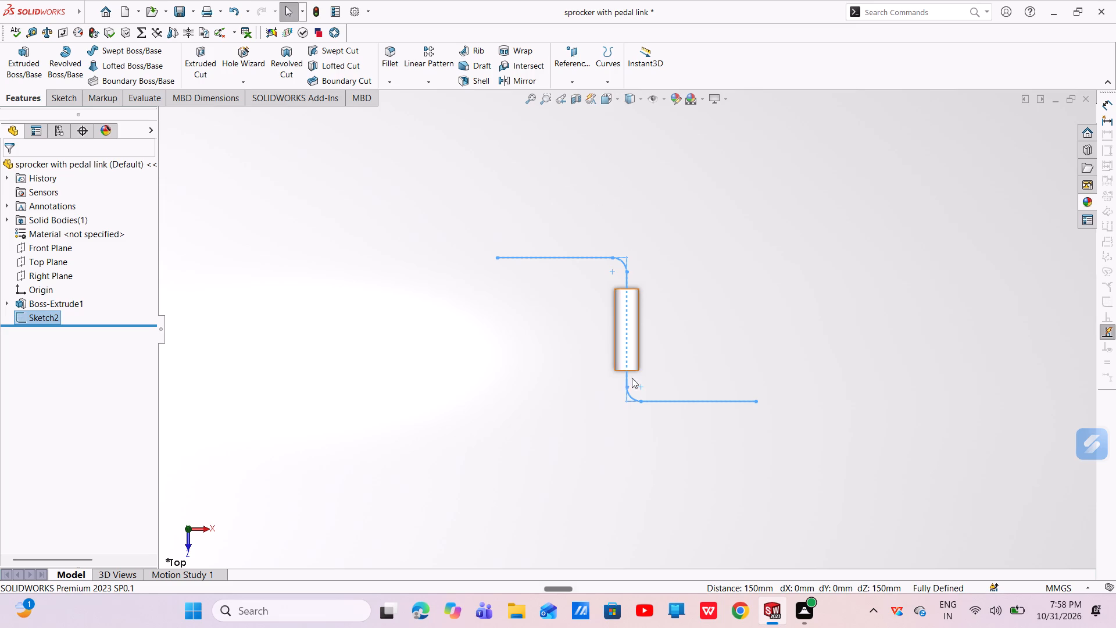
Create a sketch on the shaft's front end face containing that face's converted circular edge, and exit it.
{"action": "scroll", "coordinate": [625, 369], "scroll_direction": "down", "scroll_amount": 1}
{"action": "middle_click_drag", "start_coordinate": [617, 332], "coordinate": [639, 204]}
{"action": "scroll", "coordinate": [615, 322], "scroll_direction": "down", "scroll_amount": 1}
{"action": "scroll", "coordinate": [641, 201], "scroll_direction": "up", "scroll_amount": 1}
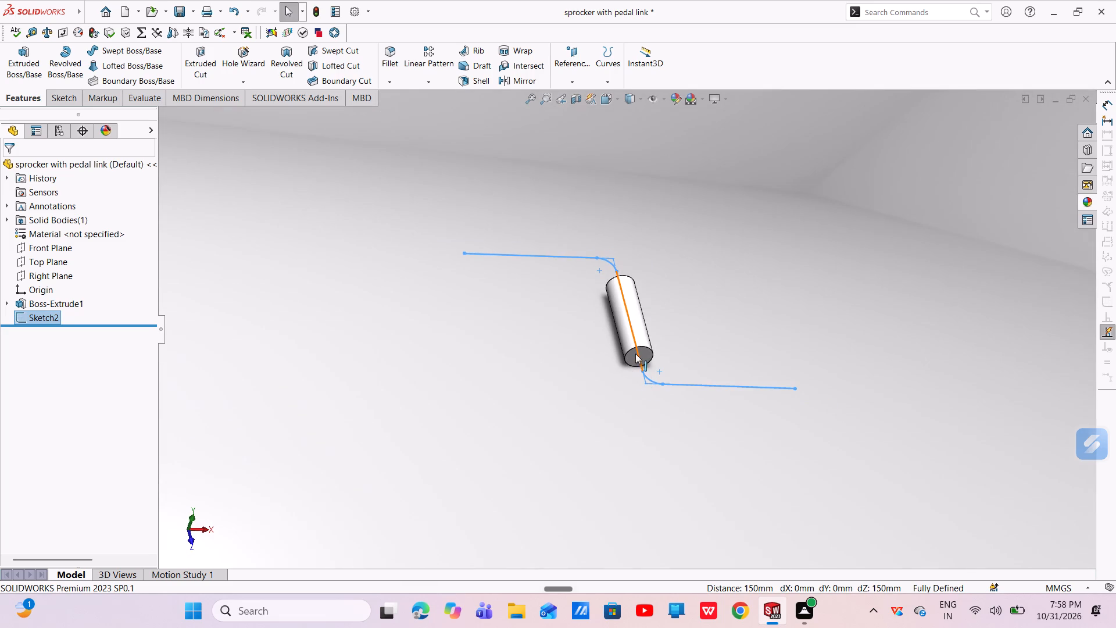
{"action": "left_click", "coordinate": [632, 355]}
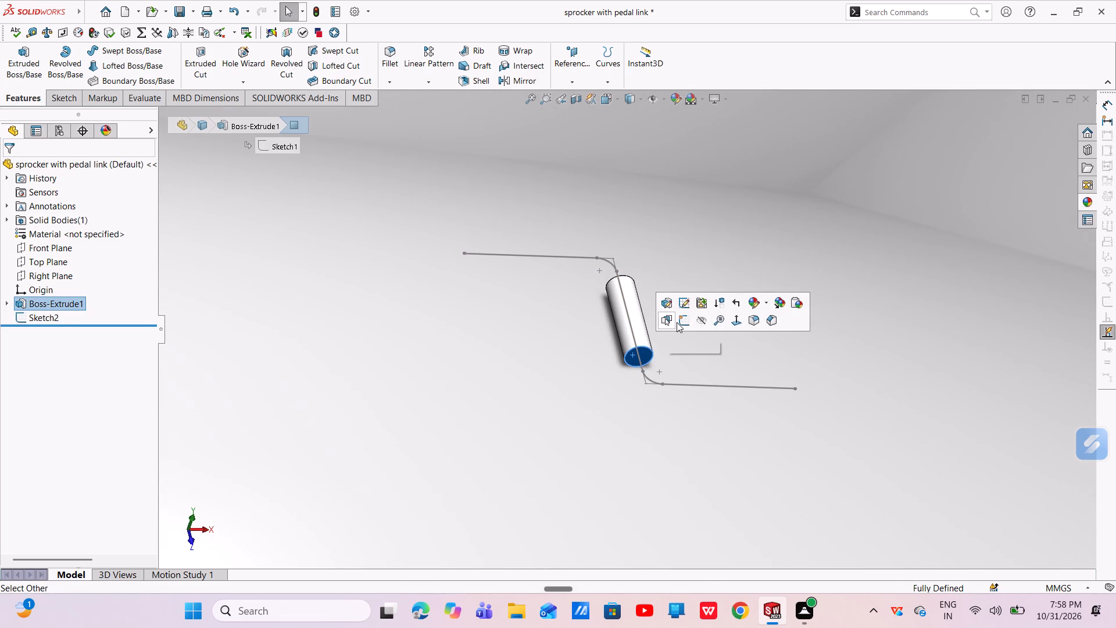
{"action": "left_click", "coordinate": [681, 324]}
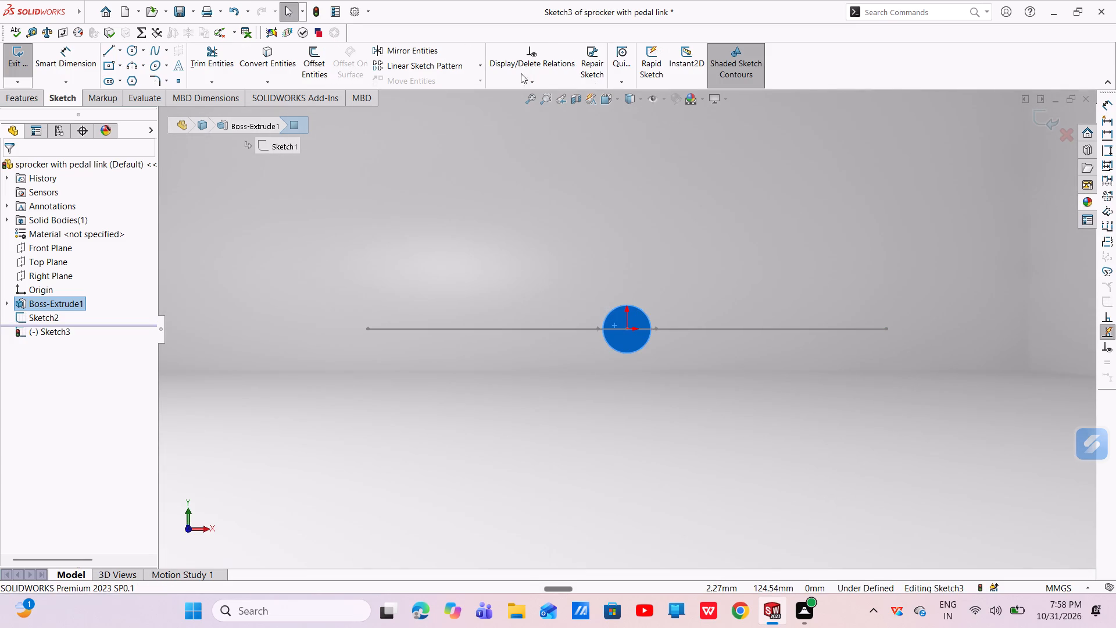
{"action": "left_click", "coordinate": [267, 56]}
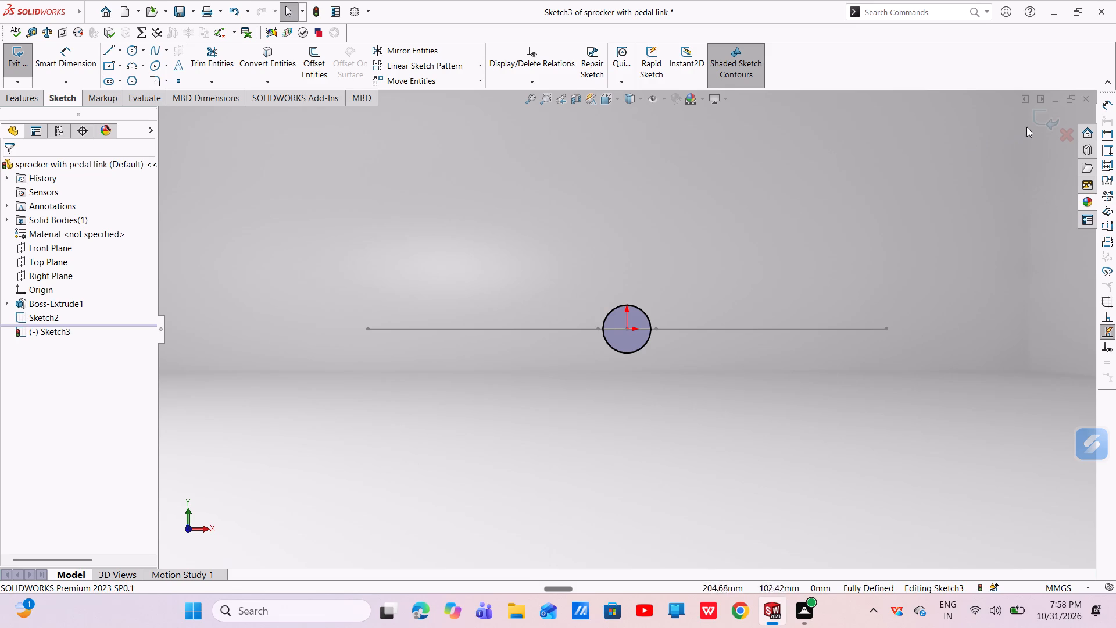
{"action": "left_click", "coordinate": [1043, 115]}
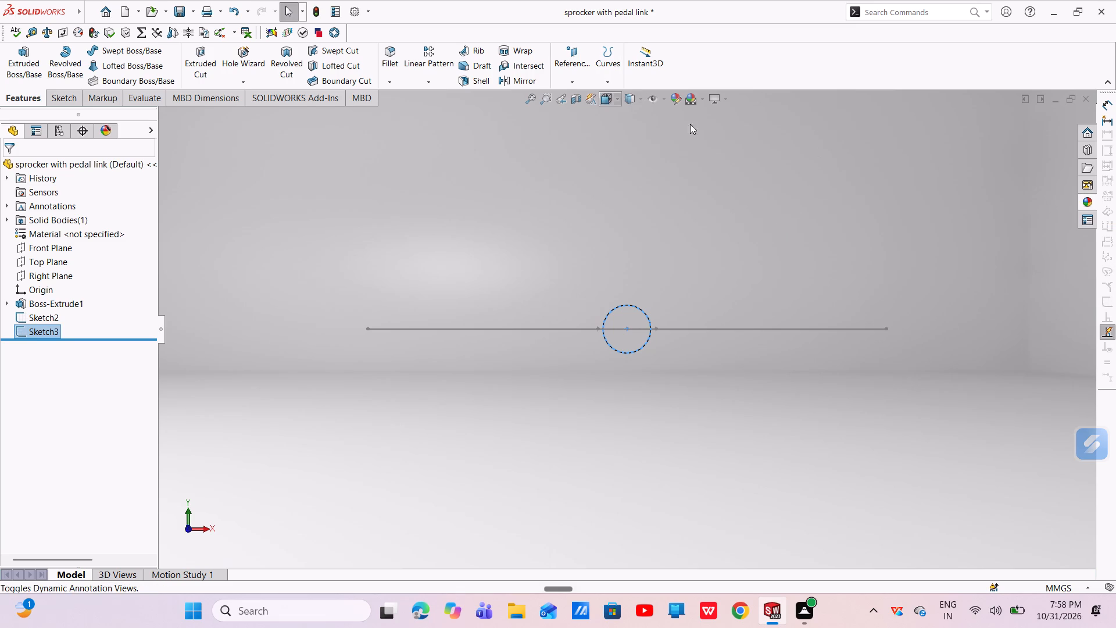
Create a reference plane perpendicular to the crank path's front arm line, passing through that line's free endpoint.
{"action": "left_click", "coordinate": [571, 58]}
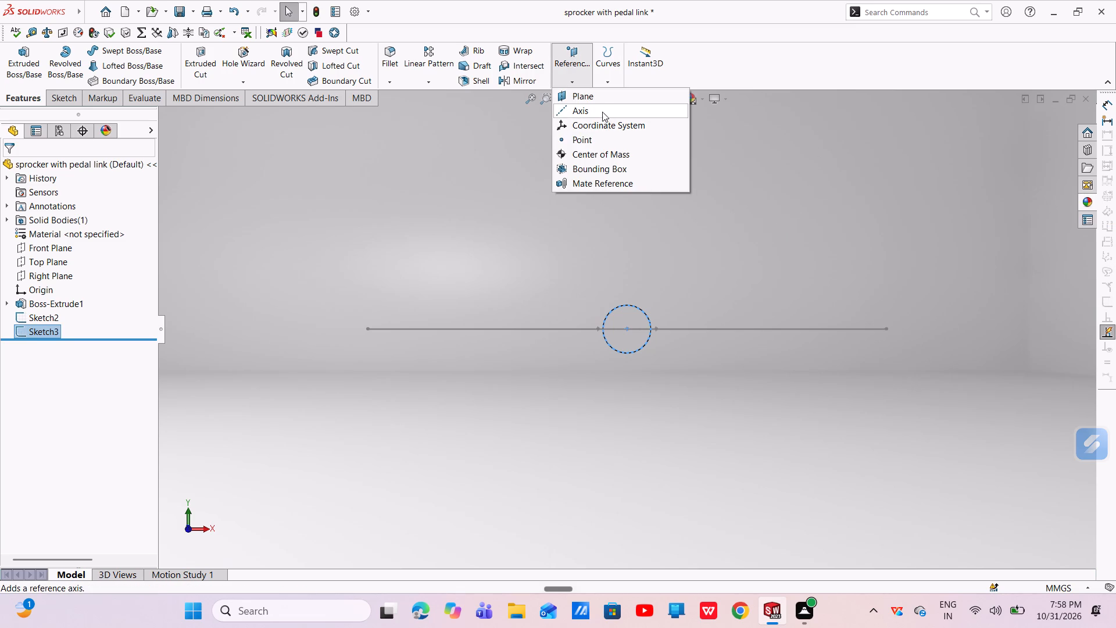
{"action": "left_click", "coordinate": [596, 97]}
{"action": "left_click", "coordinate": [739, 326]}
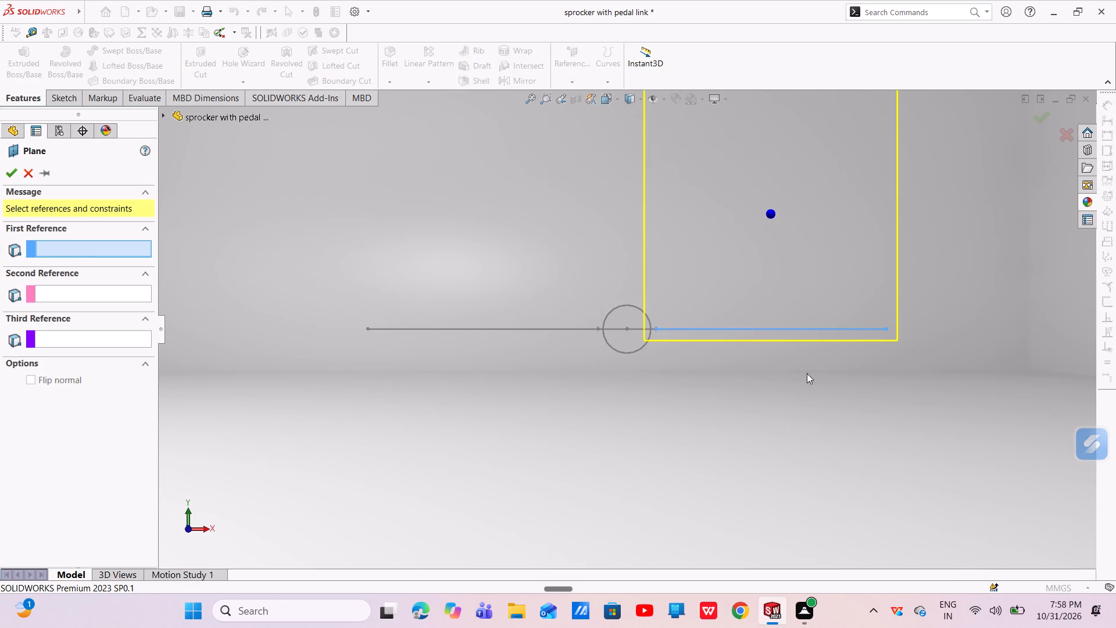
{"action": "middle_click_drag", "start_coordinate": [807, 373], "coordinate": [704, 374]}
{"action": "scroll", "coordinate": [704, 374], "scroll_direction": "up", "scroll_amount": 1}
{"action": "scroll", "coordinate": [544, 321], "scroll_direction": "down", "scroll_amount": 4}
{"action": "middle_click_drag", "start_coordinate": [557, 352], "coordinate": [593, 405]}
{"action": "scroll", "coordinate": [568, 373], "scroll_direction": "down", "scroll_amount": 1}
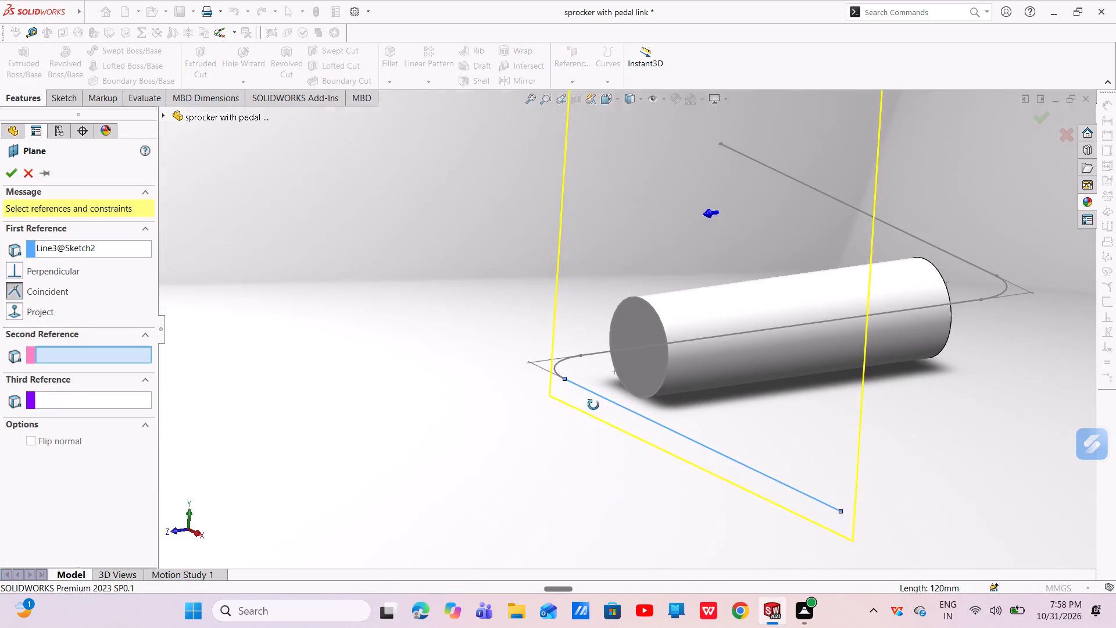
{"action": "middle_click_drag", "start_coordinate": [593, 405], "coordinate": [592, 404]}
{"action": "scroll", "coordinate": [596, 407], "scroll_direction": "up", "scroll_amount": 1}
{"action": "left_click", "coordinate": [811, 484]}
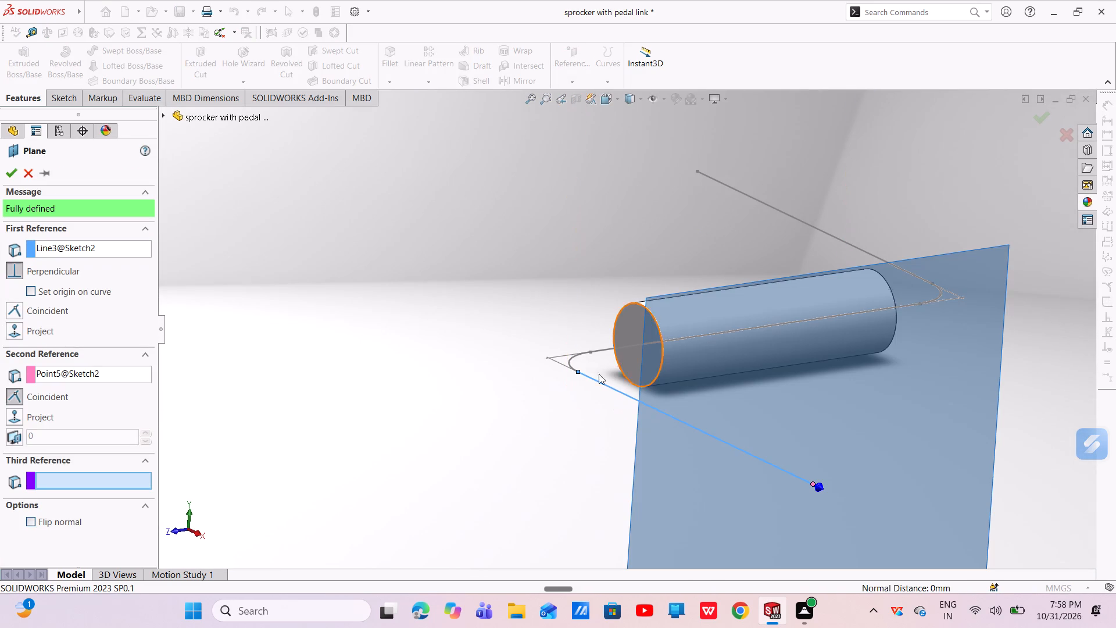
{"action": "left_click", "coordinate": [9, 174]}
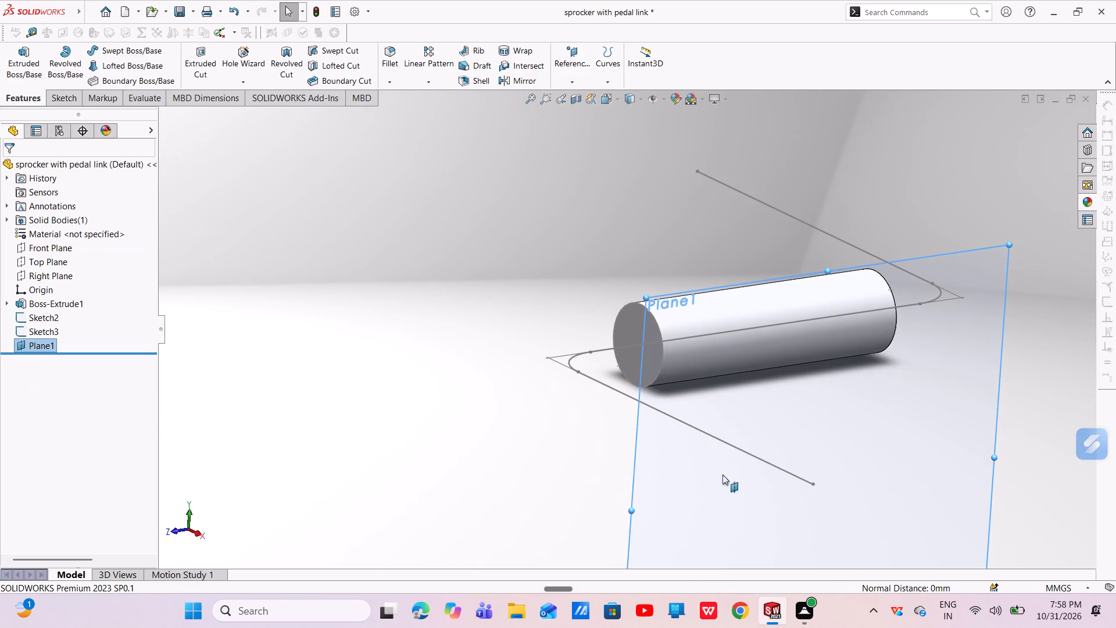
Start a sketch on the new plane and draw a circle about 49 mm in diameter centred on the path's endpoint.
{"action": "left_click", "coordinate": [801, 398]}
{"action": "left_click", "coordinate": [856, 361]}
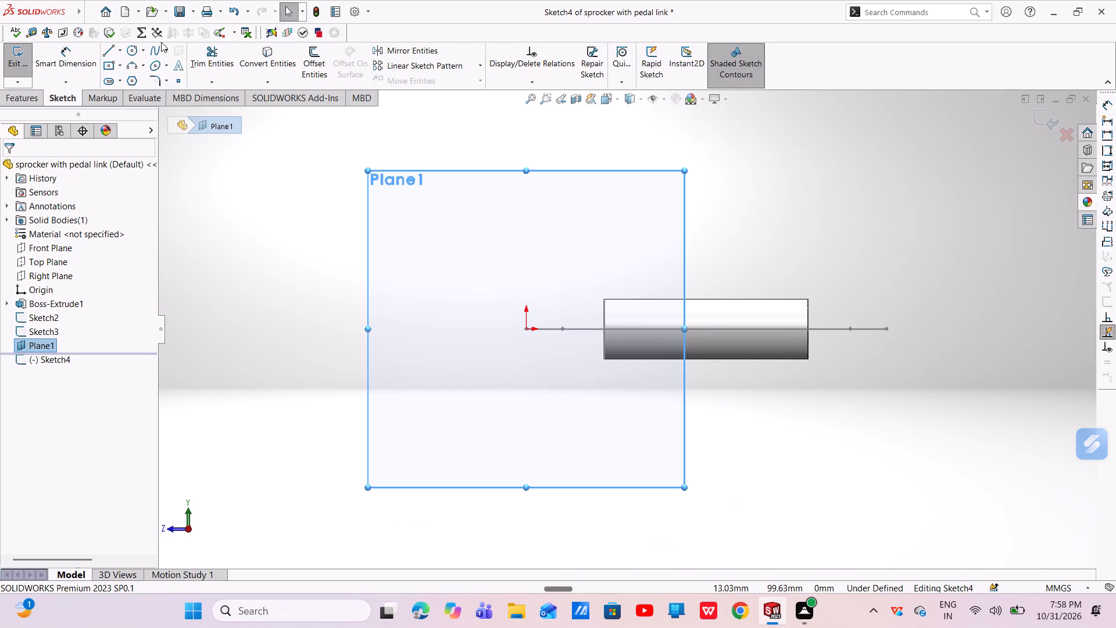
{"action": "left_click", "coordinate": [131, 51]}
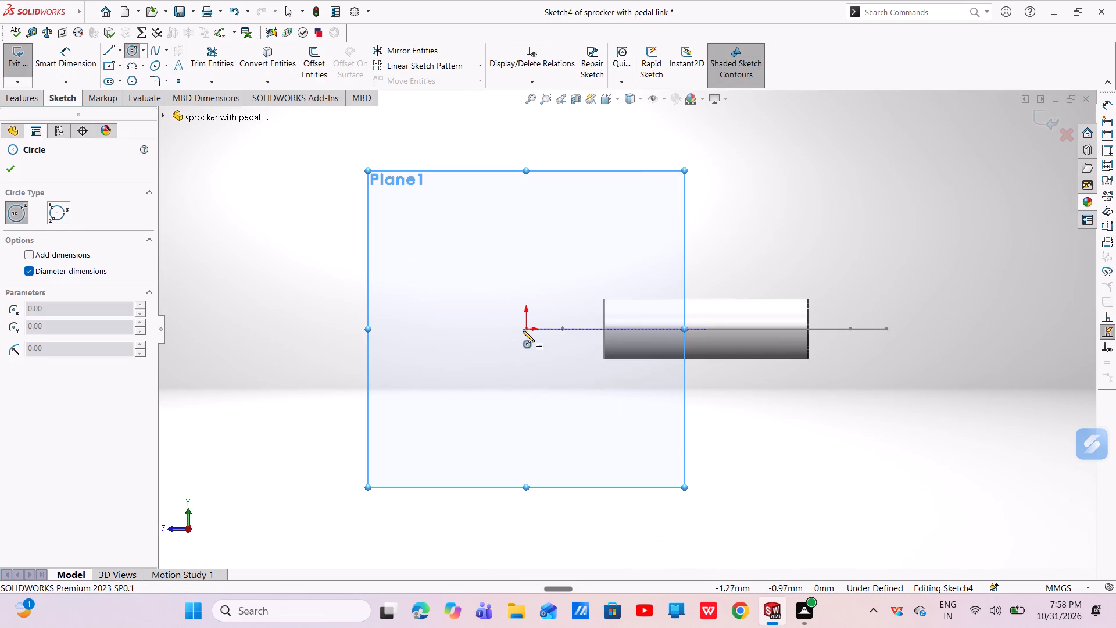
{"action": "left_click", "coordinate": [525, 328]}
{"action": "left_click", "coordinate": [568, 371]}
{"action": "right_click", "coordinate": [580, 370]}
{"action": "left_click", "coordinate": [622, 383]}
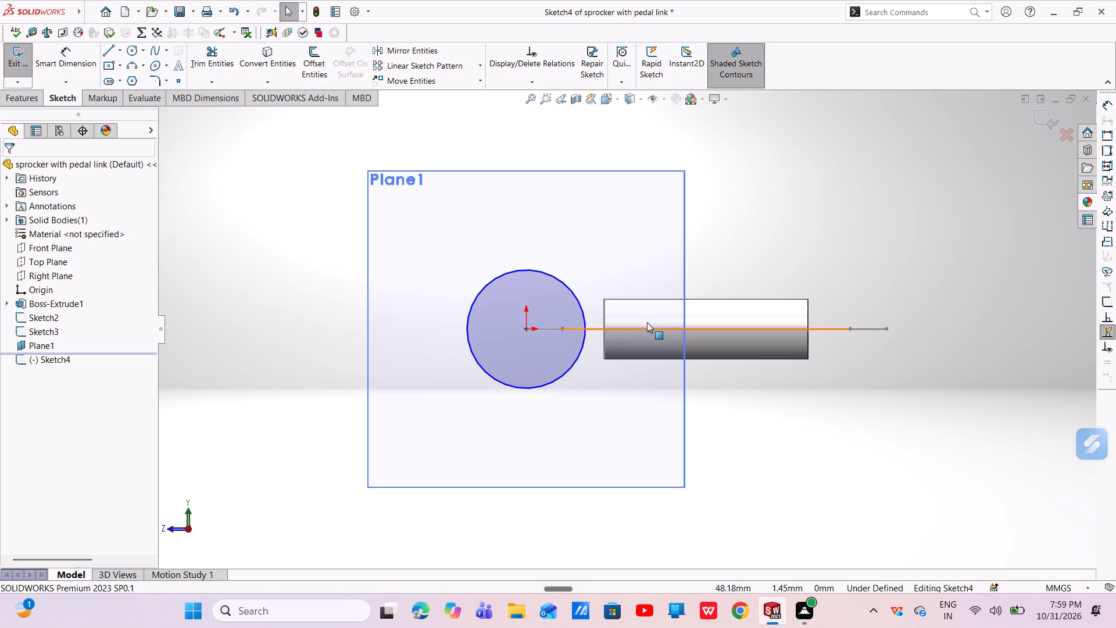
Dimension the circle's diameter to 18 mm and exit the sketch.
{"action": "left_click", "coordinate": [91, 60]}
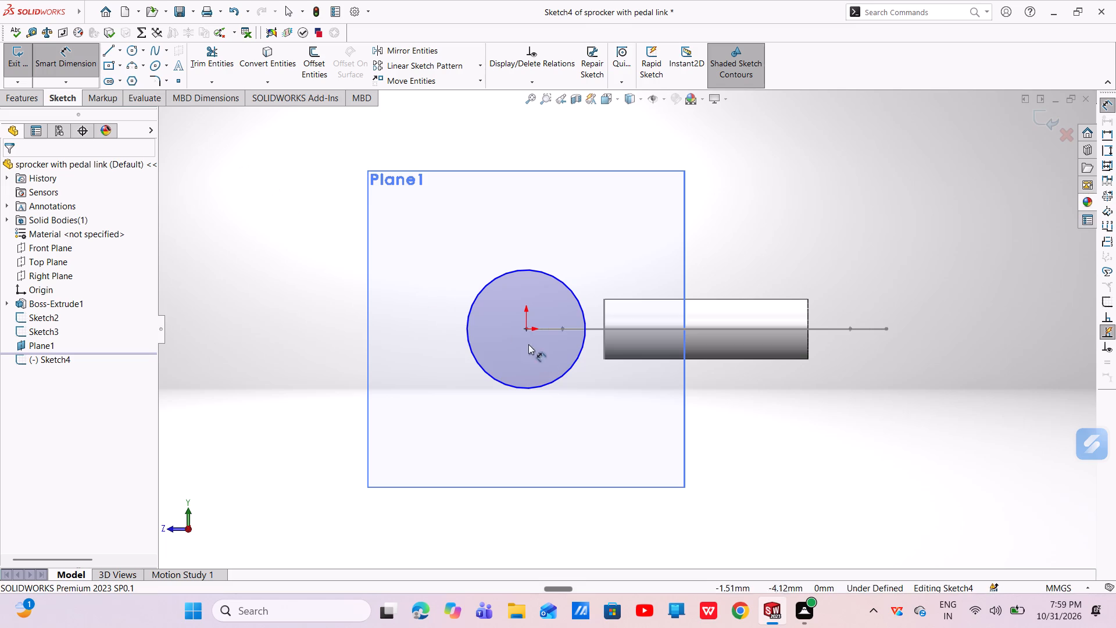
{"action": "left_click", "coordinate": [561, 375]}
{"action": "left_click", "coordinate": [609, 281]}
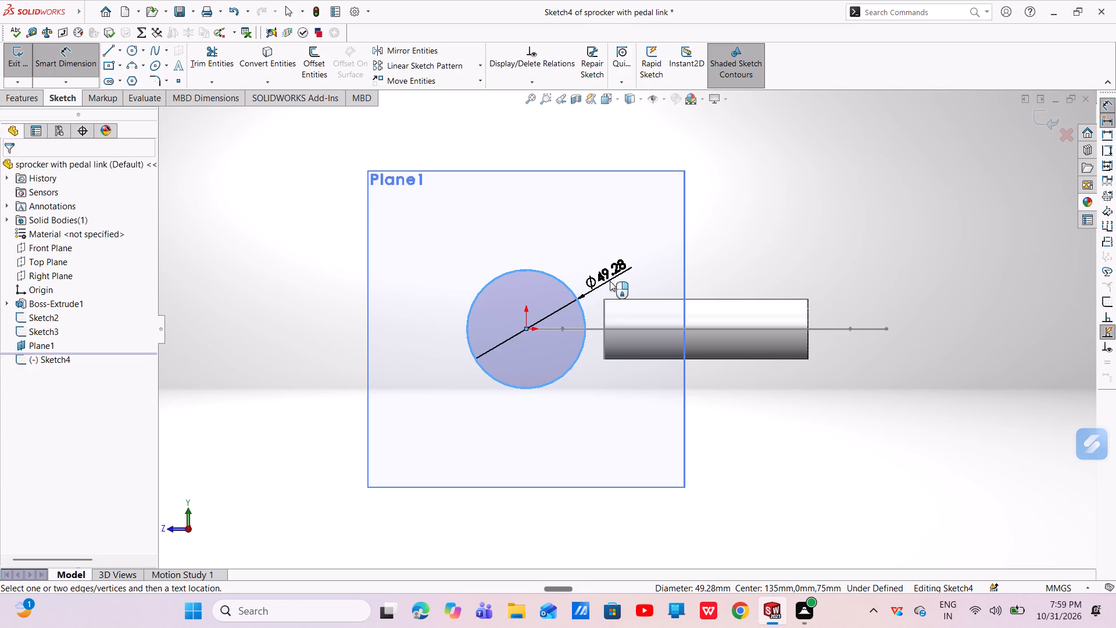
{"action": "key", "text": "BackSpace"}
{"action": "key", "text": "1"}
{"action": "key", "text": "8"}
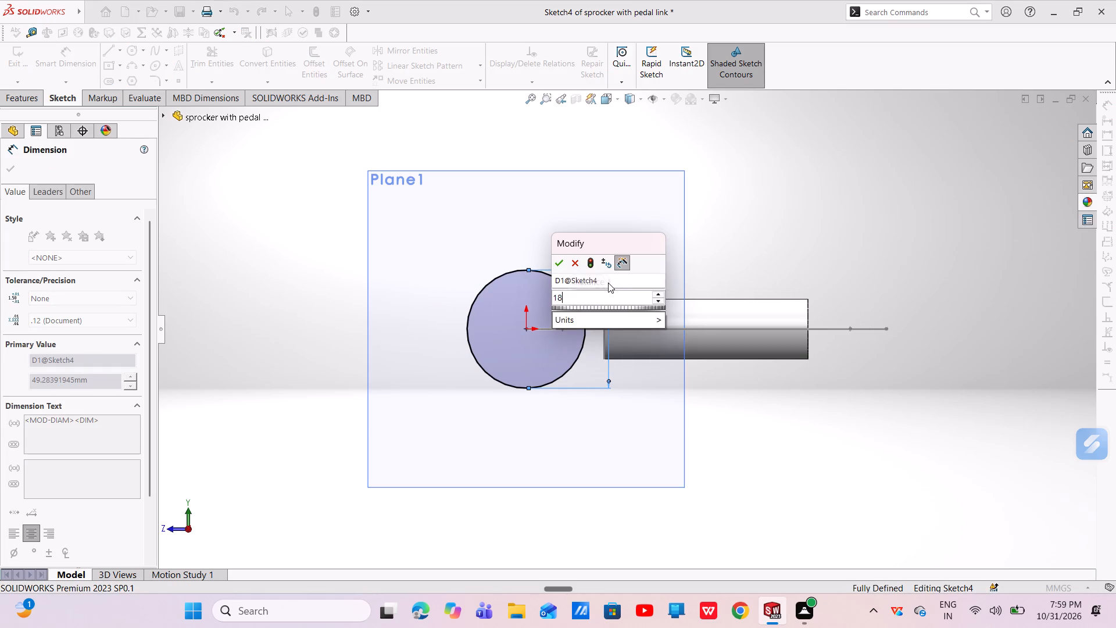
{"action": "key", "text": "Return"}
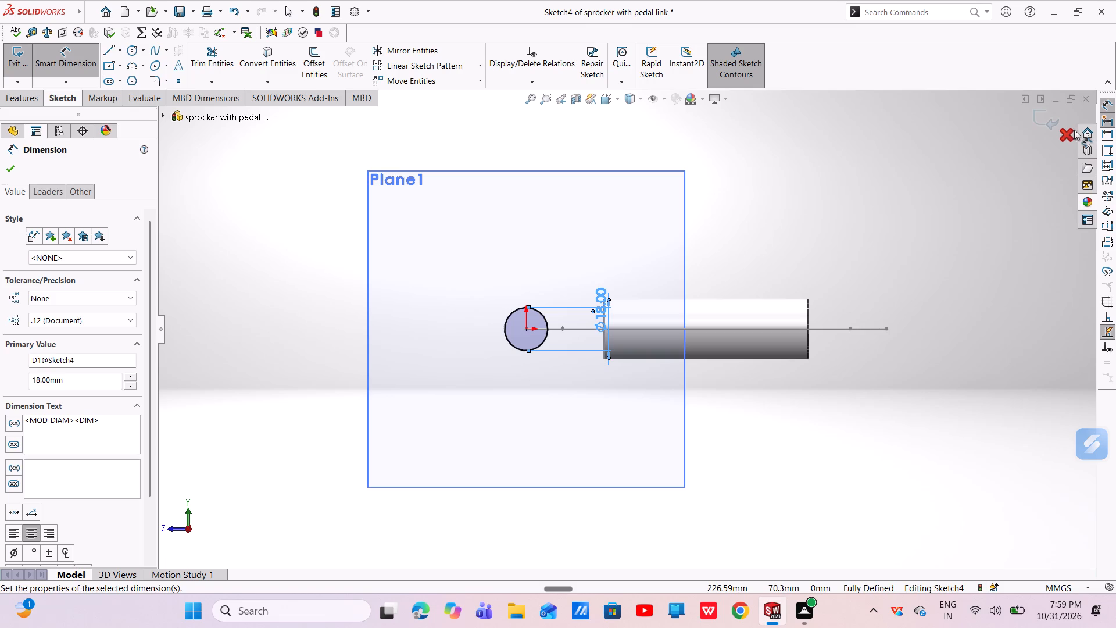
{"action": "left_click", "coordinate": [1043, 119]}
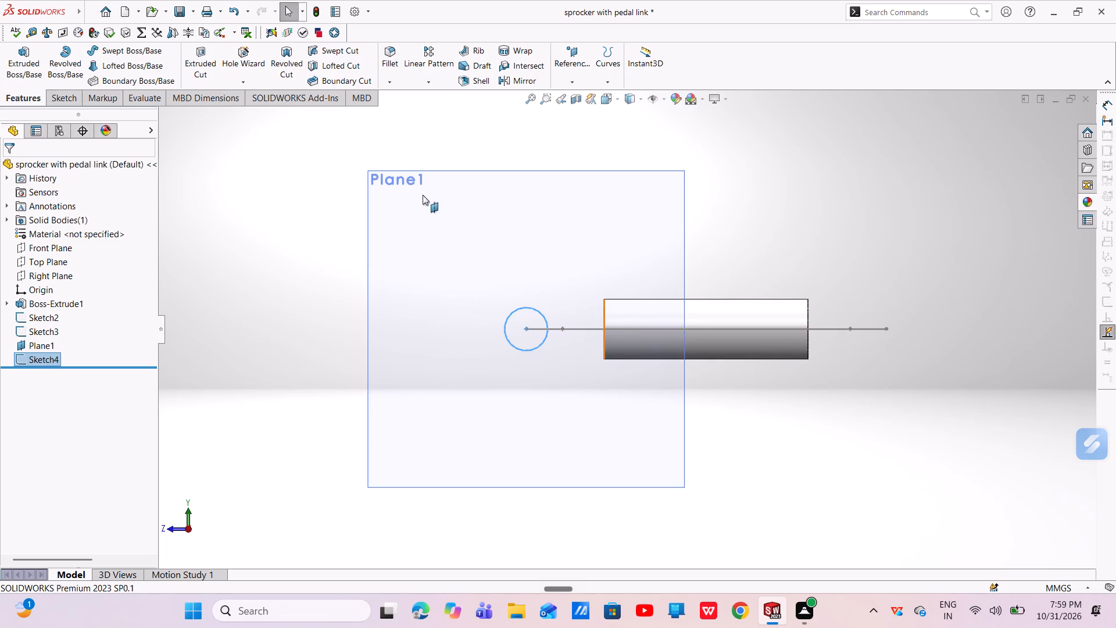
Loft from the shaft's end-face circle to the 18 mm circle, using the filleted crank path sketch as the centerline.
{"action": "left_click", "coordinate": [101, 65]}
{"action": "middle_click_drag", "start_coordinate": [747, 459], "coordinate": [702, 494]}
{"action": "scroll", "coordinate": [820, 330], "scroll_direction": "up", "scroll_amount": 2}
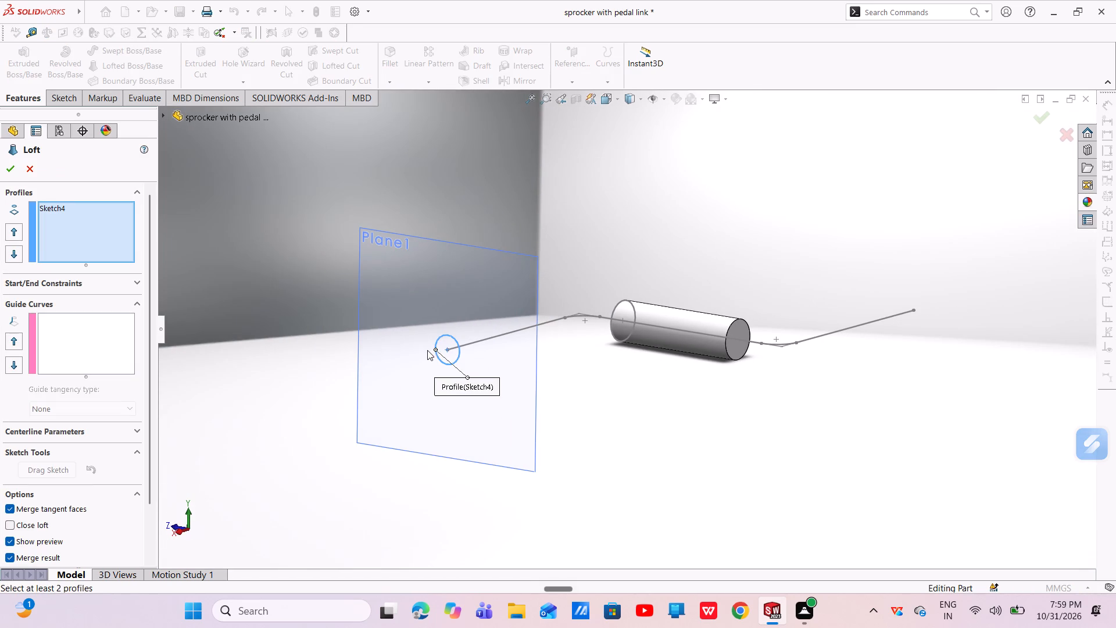
{"action": "left_click", "coordinate": [445, 338]}
{"action": "scroll", "coordinate": [624, 322], "scroll_direction": "up", "scroll_amount": 1}
{"action": "middle_click_drag", "start_coordinate": [621, 330], "coordinate": [666, 447]}
{"action": "scroll", "coordinate": [620, 338], "scroll_direction": "down", "scroll_amount": 3}
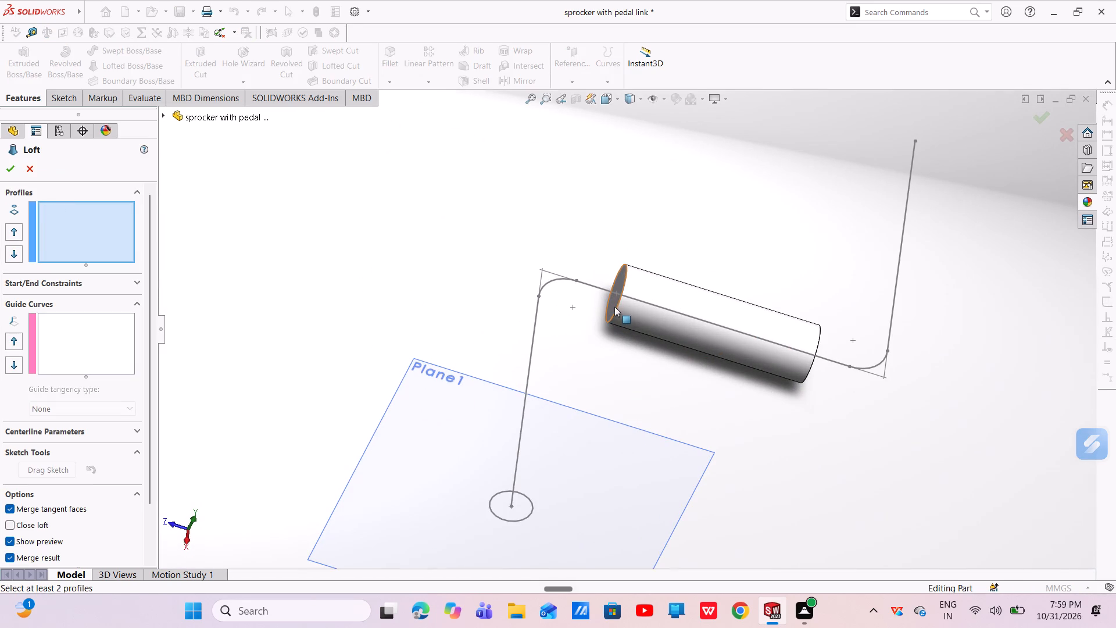
{"action": "left_click", "coordinate": [620, 301]}
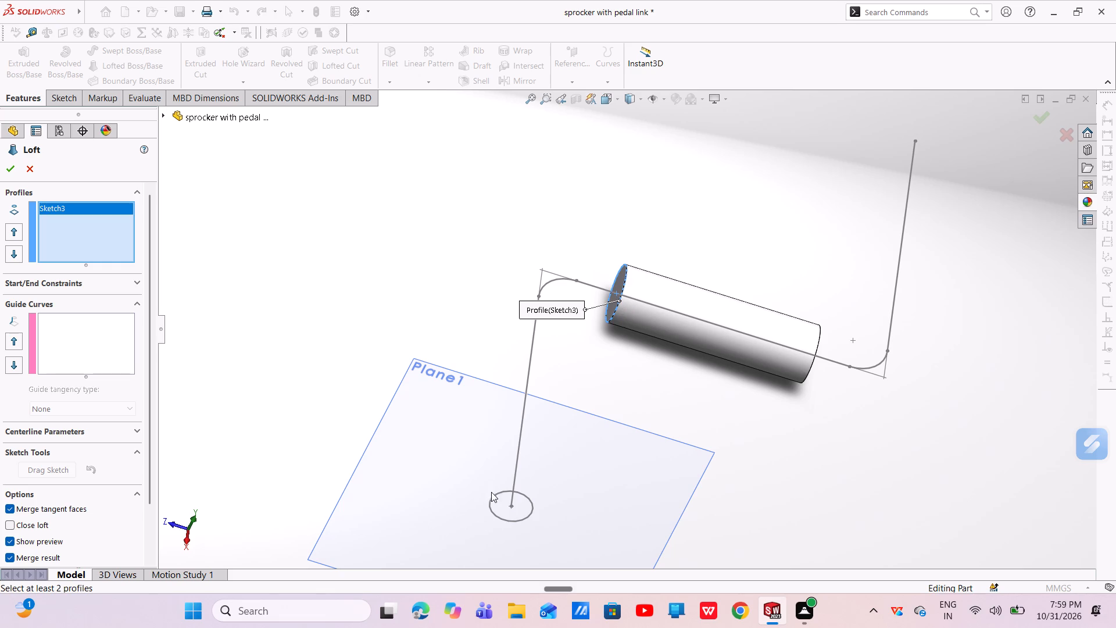
{"action": "left_click", "coordinate": [501, 492]}
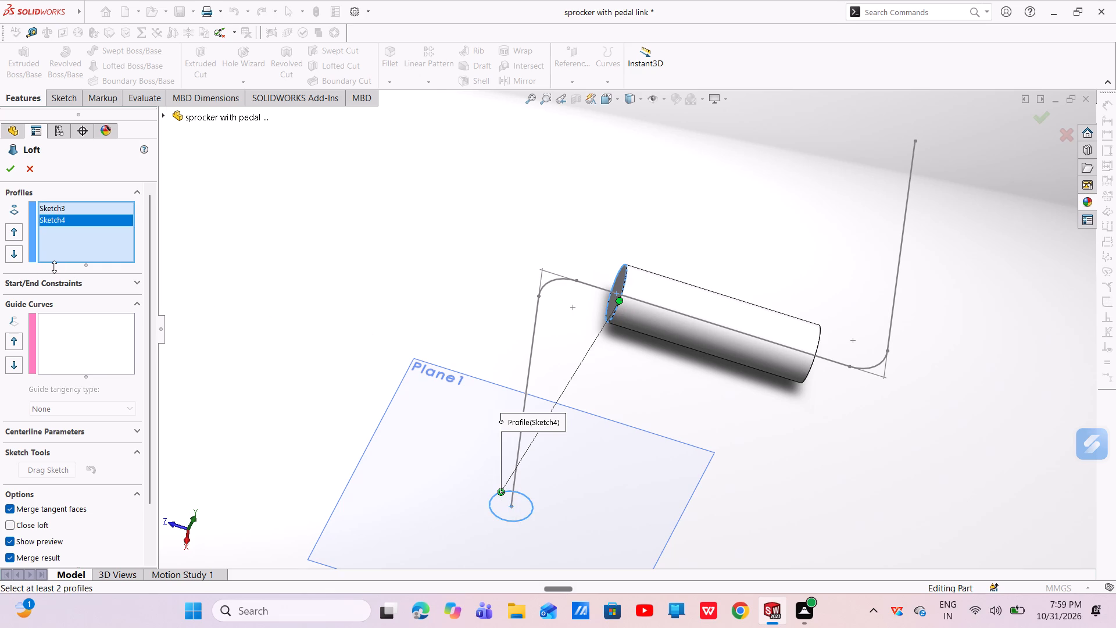
{"action": "left_click", "coordinate": [62, 430]}
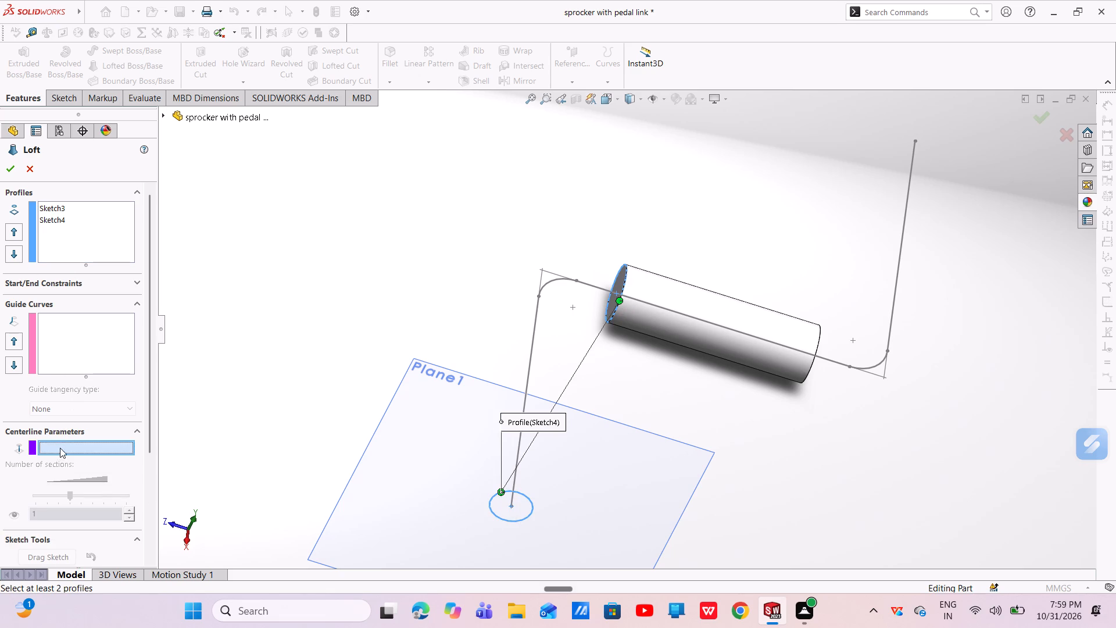
{"action": "left_click", "coordinate": [64, 441]}
{"action": "left_click", "coordinate": [531, 353]}
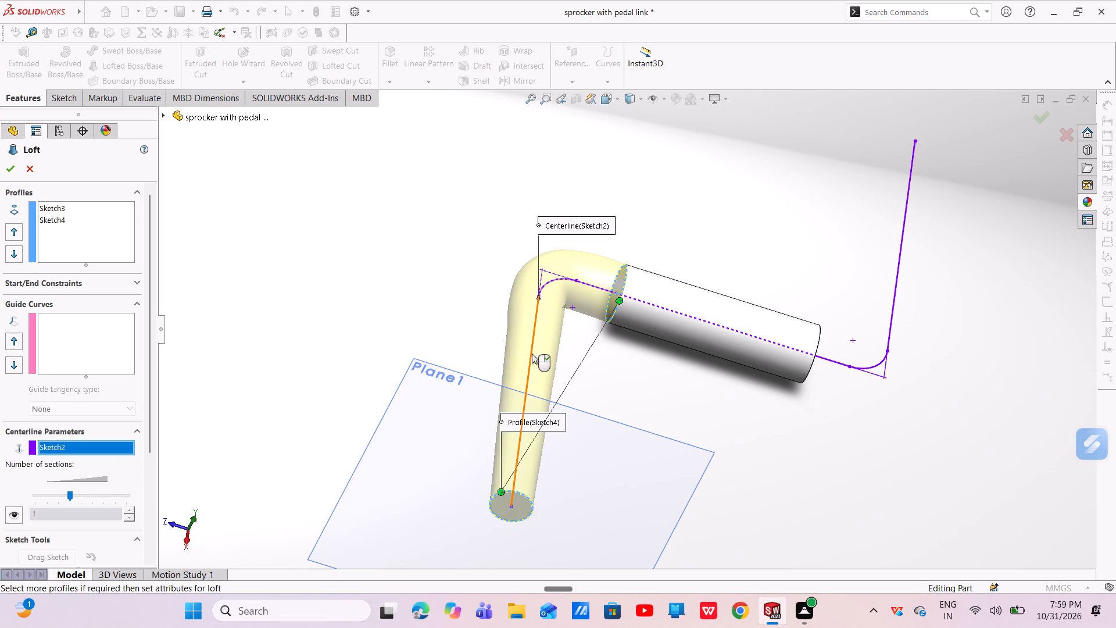
{"action": "right_click", "coordinate": [691, 405]}
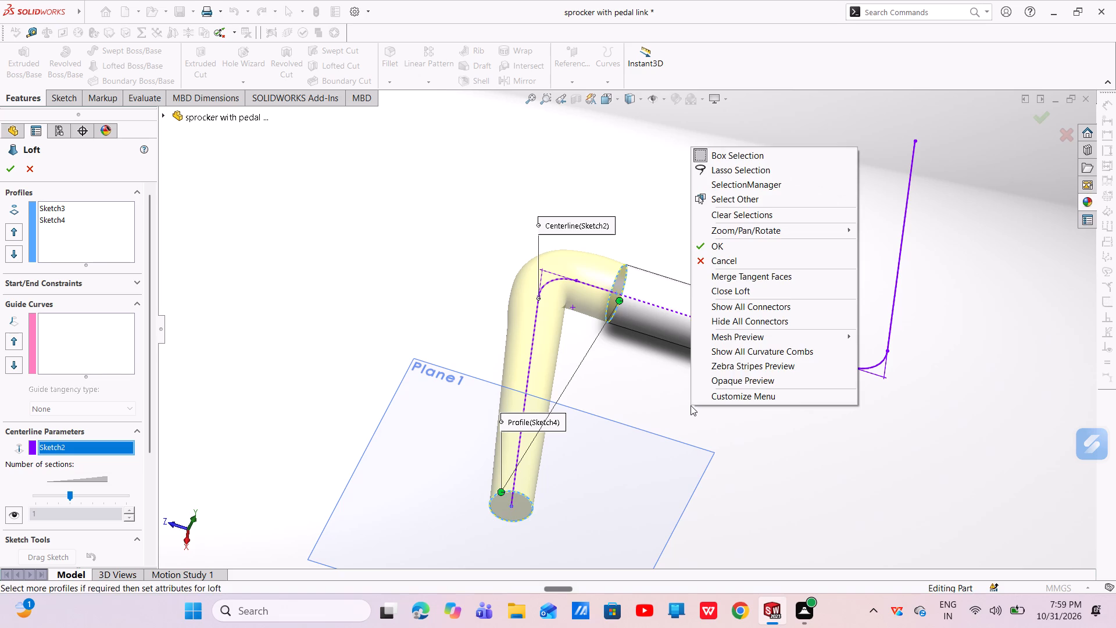
{"action": "left_click", "coordinate": [718, 251]}
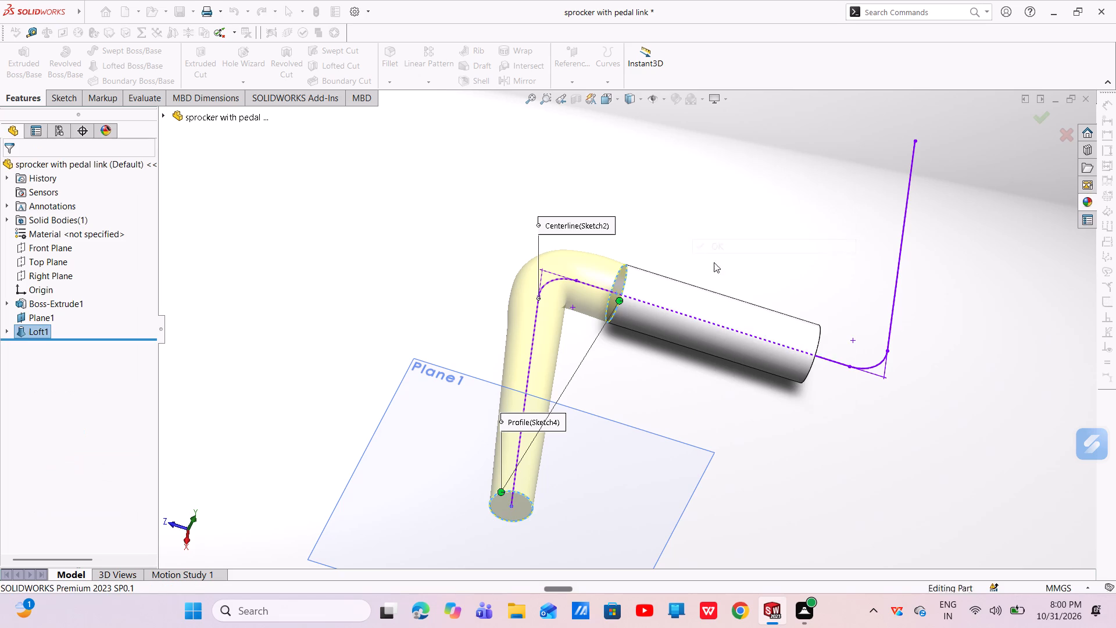
Start a new sketch on the reference plane at the crank arm's free end.
{"action": "scroll", "coordinate": [660, 404], "scroll_direction": "up", "scroll_amount": 3}
{"action": "middle_click_drag", "start_coordinate": [661, 397], "coordinate": [675, 343]}
{"action": "left_click", "coordinate": [648, 374]}
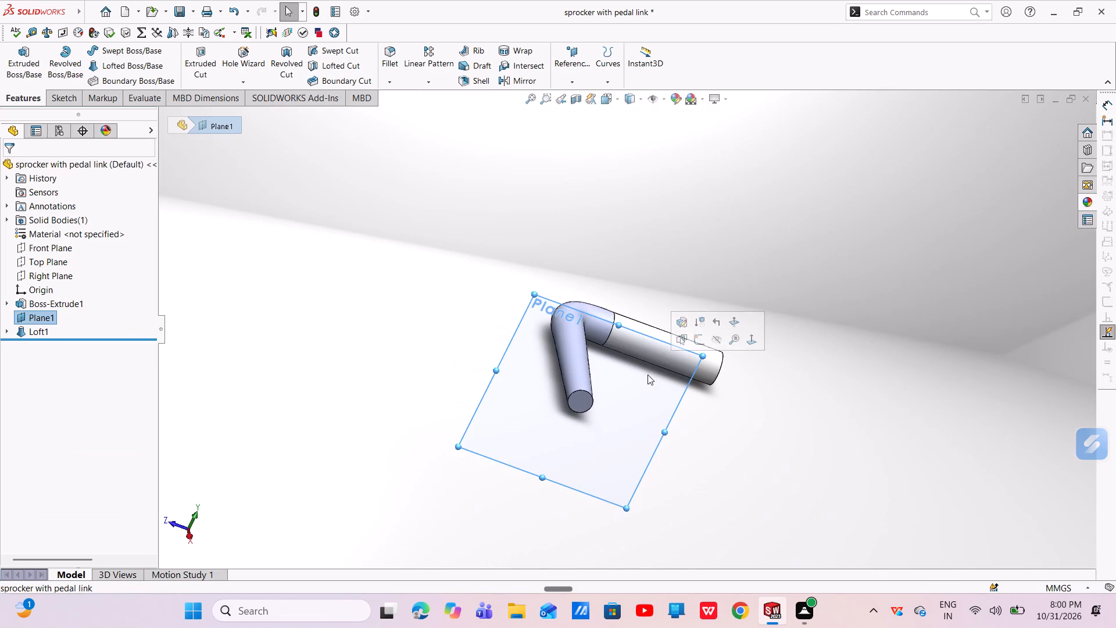
{"action": "left_click", "coordinate": [696, 340]}
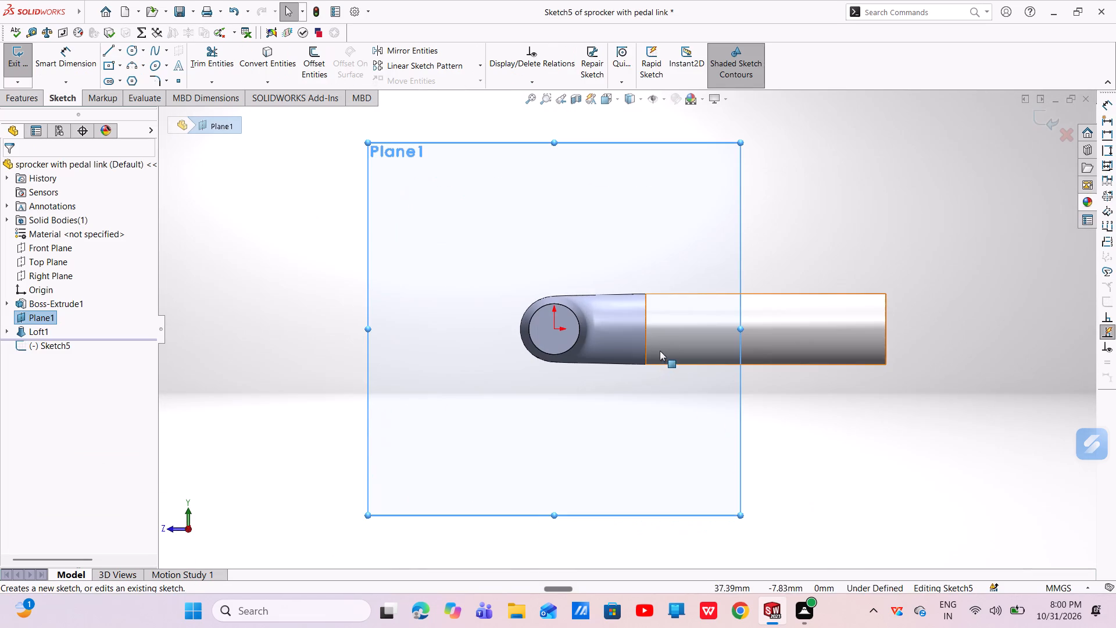
{"action": "left_click", "coordinate": [661, 349]}
{"action": "left_click", "coordinate": [414, 363]}
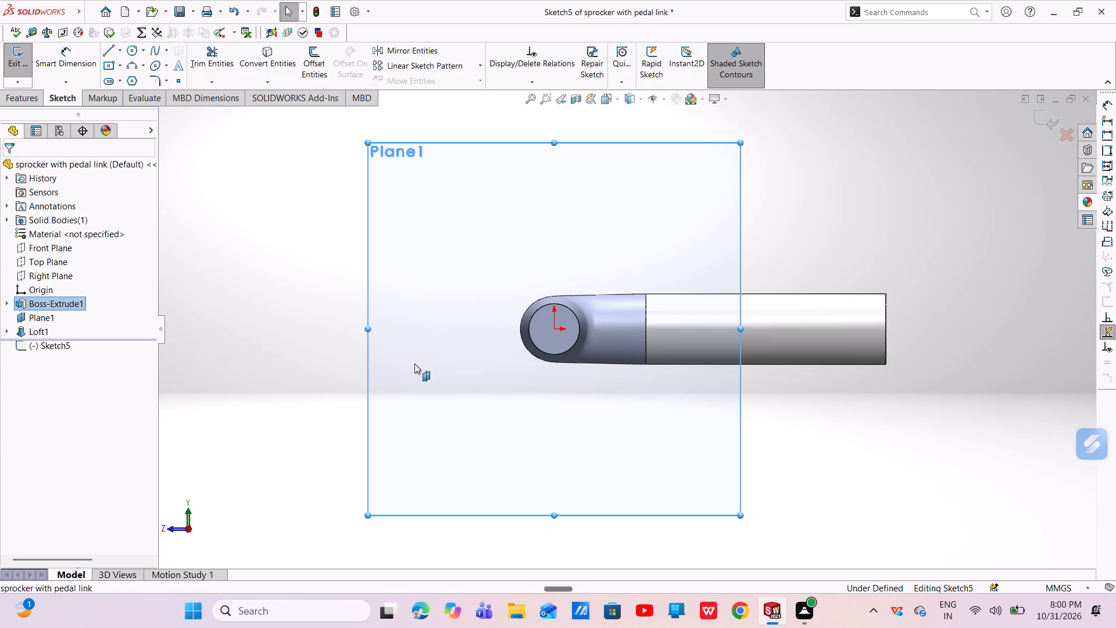
Hide the reference plane at the crank arm's free end.
{"action": "scroll", "coordinate": [416, 347], "scroll_direction": "up", "scroll_amount": 4}
{"action": "middle_click", "coordinate": [775, 444]}
{"action": "scroll", "coordinate": [775, 444], "scroll_direction": "up", "scroll_amount": 1}
{"action": "left_click", "coordinate": [775, 442]}
{"action": "middle_click_drag", "start_coordinate": [761, 402], "coordinate": [723, 446]}
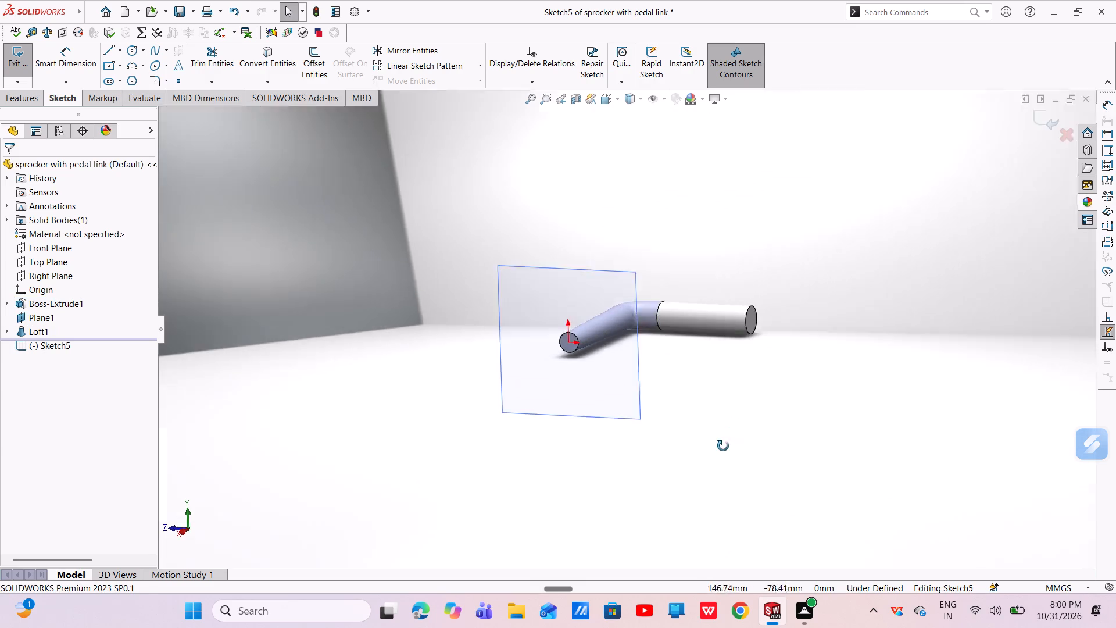
{"action": "middle_click_drag", "start_coordinate": [723, 446], "coordinate": [713, 469]}
{"action": "left_click", "coordinate": [611, 359]}
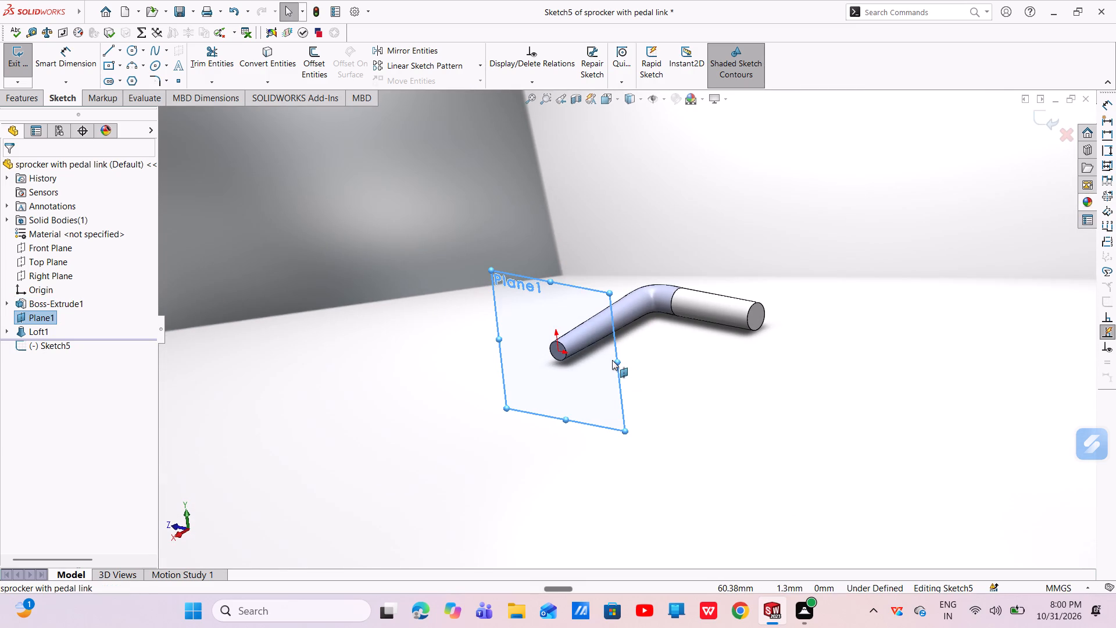
{"action": "right_click", "coordinate": [612, 360]}
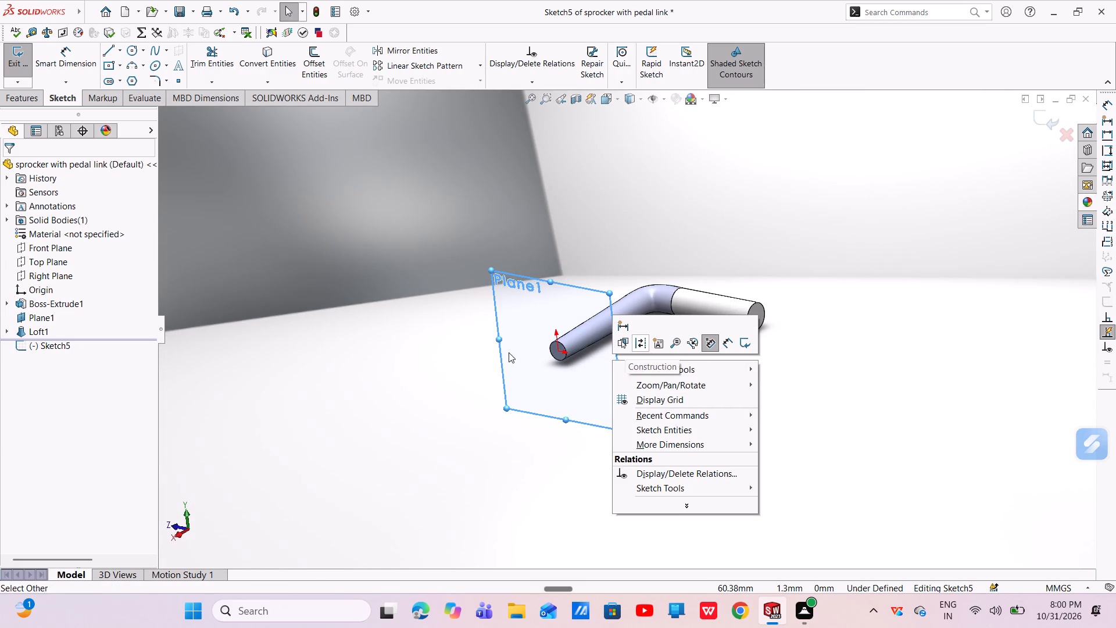
{"action": "left_click", "coordinate": [509, 352]}
{"action": "left_click", "coordinate": [44, 320]}
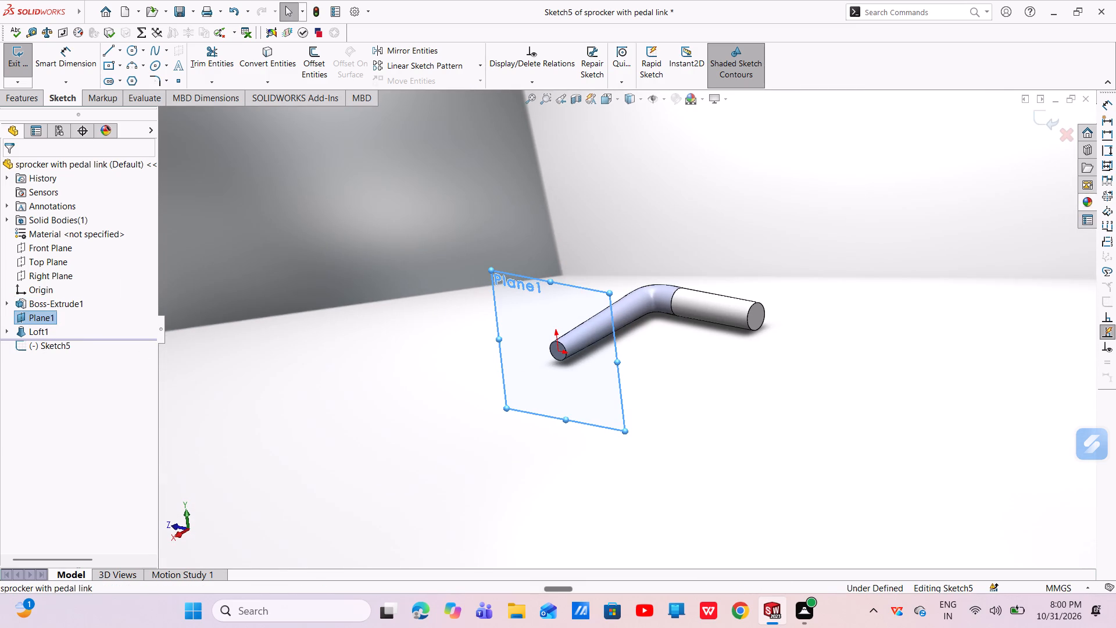
{"action": "left_click", "coordinate": [77, 313]}
{"action": "left_click", "coordinate": [102, 297]}
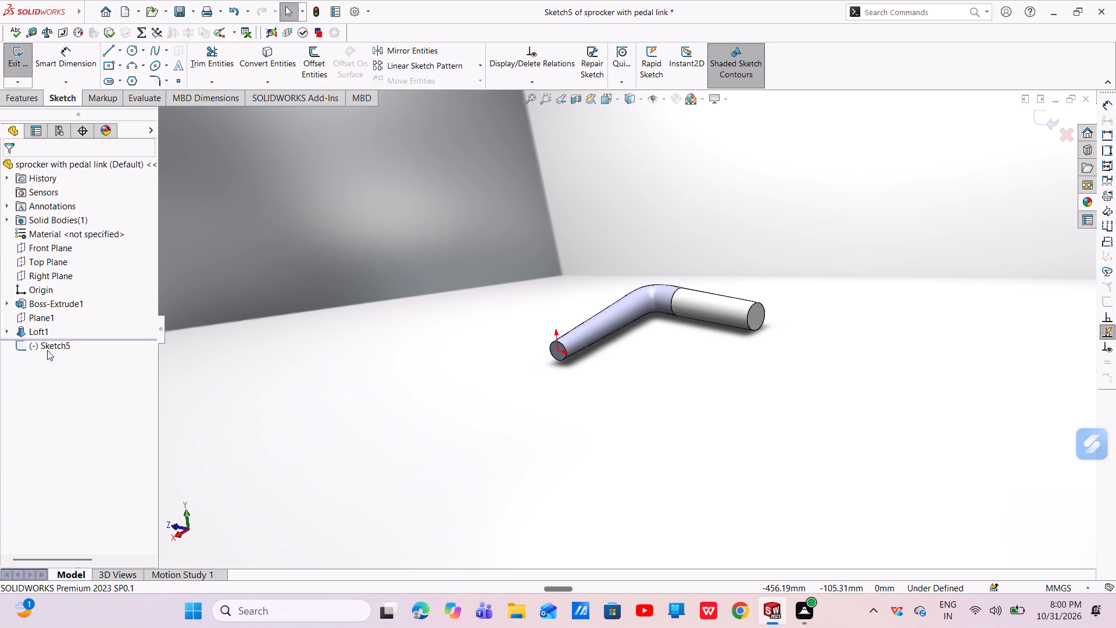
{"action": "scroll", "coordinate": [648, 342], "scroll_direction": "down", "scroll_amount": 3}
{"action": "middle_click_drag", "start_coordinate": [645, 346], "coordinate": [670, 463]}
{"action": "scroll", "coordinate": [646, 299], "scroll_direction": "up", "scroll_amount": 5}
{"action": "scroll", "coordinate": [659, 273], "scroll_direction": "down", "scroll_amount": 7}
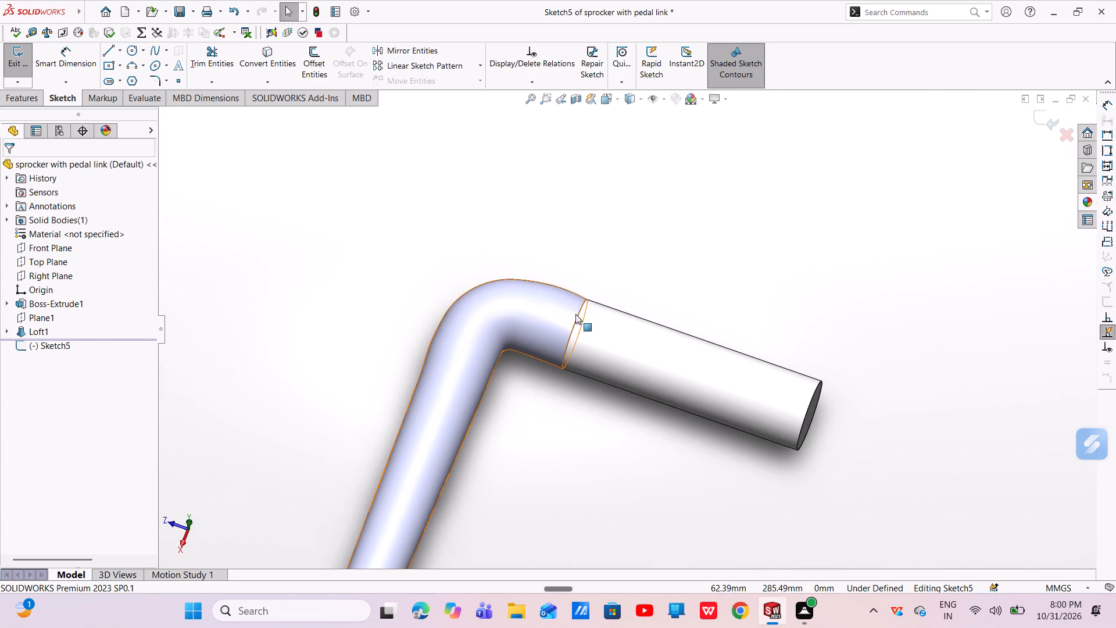
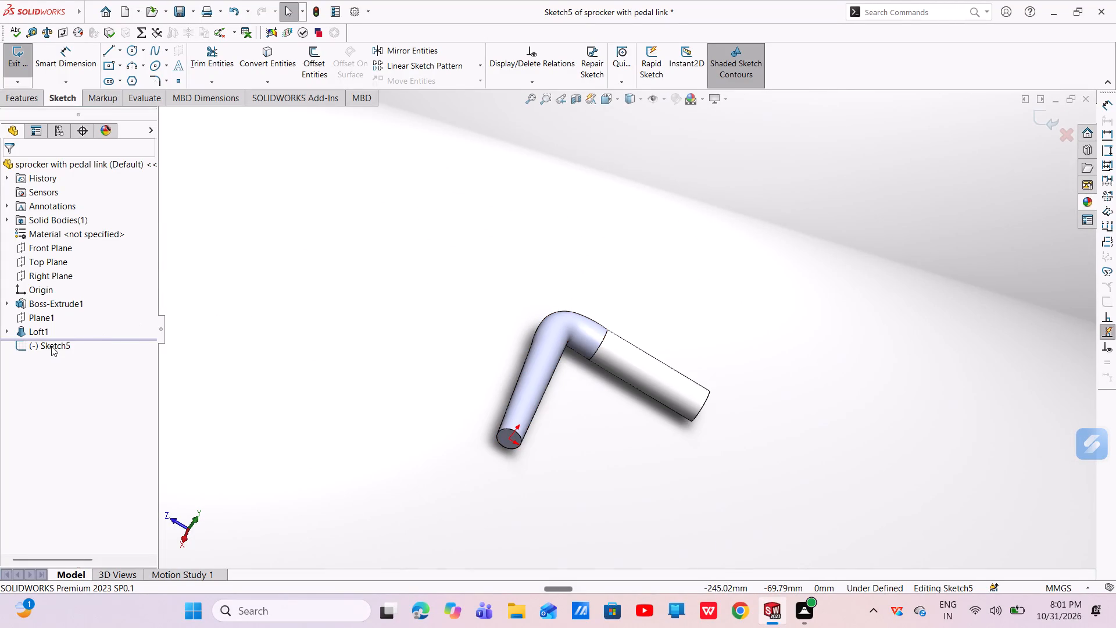
Show the filleted crank path sketch that the loft absorbed.
{"action": "left_click", "coordinate": [51, 346]}
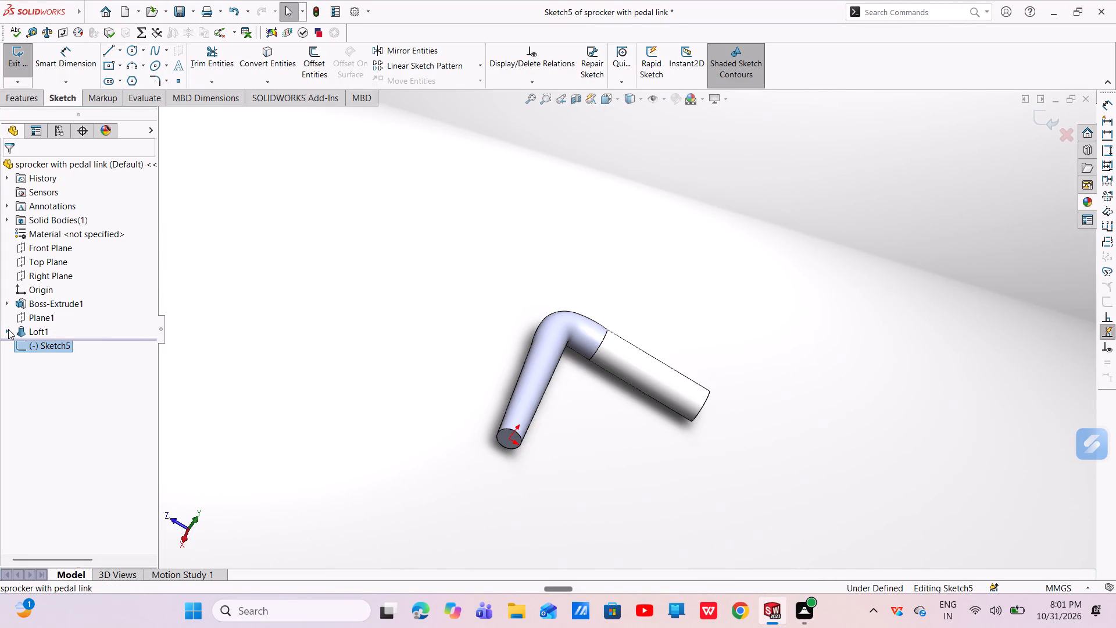
{"action": "left_click", "coordinate": [8, 329]}
{"action": "left_click", "coordinate": [52, 344]}
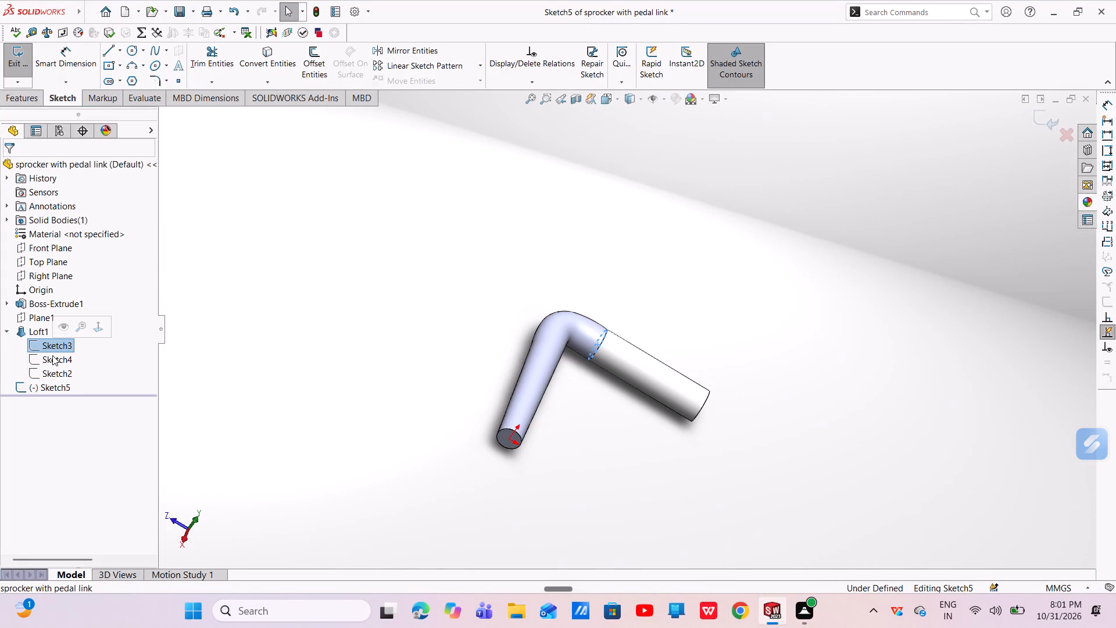
{"action": "left_click", "coordinate": [53, 358]}
{"action": "left_click", "coordinate": [58, 370]}
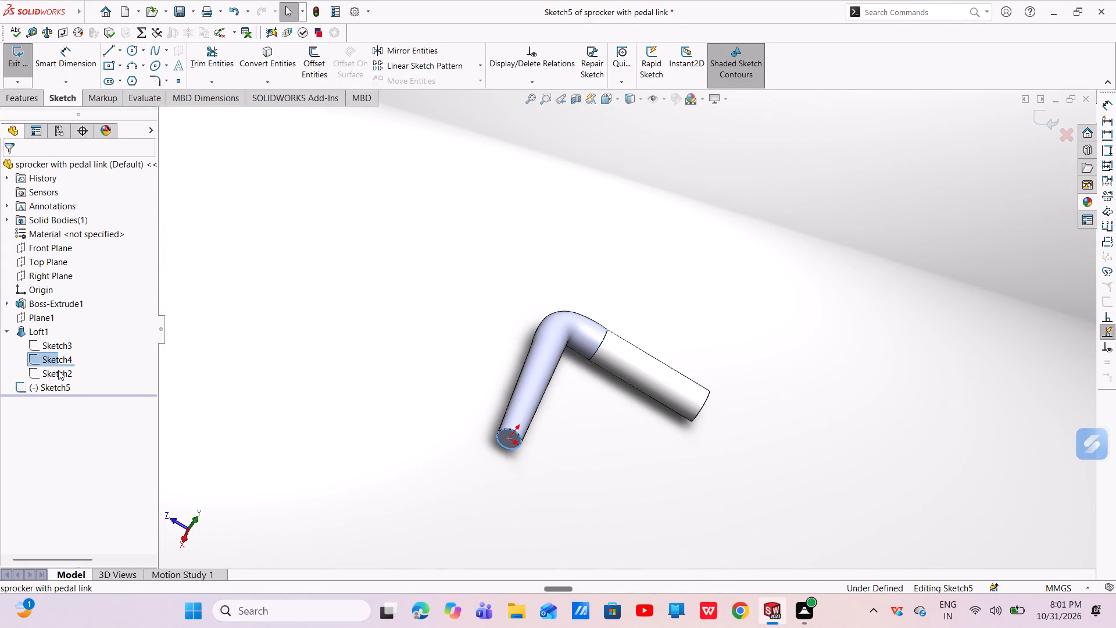
{"action": "left_click", "coordinate": [65, 355]}
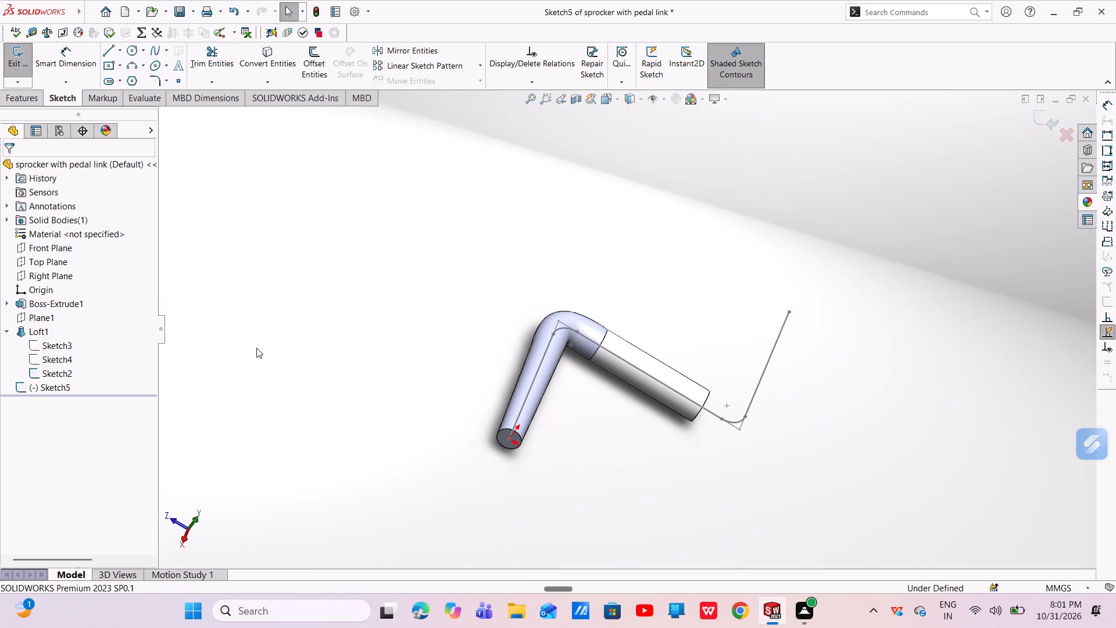
Leave the empty sketch and create a reference plane perpendicular to the path's opposite end line, coincident with its free endpoint.
{"action": "left_click", "coordinate": [30, 101]}
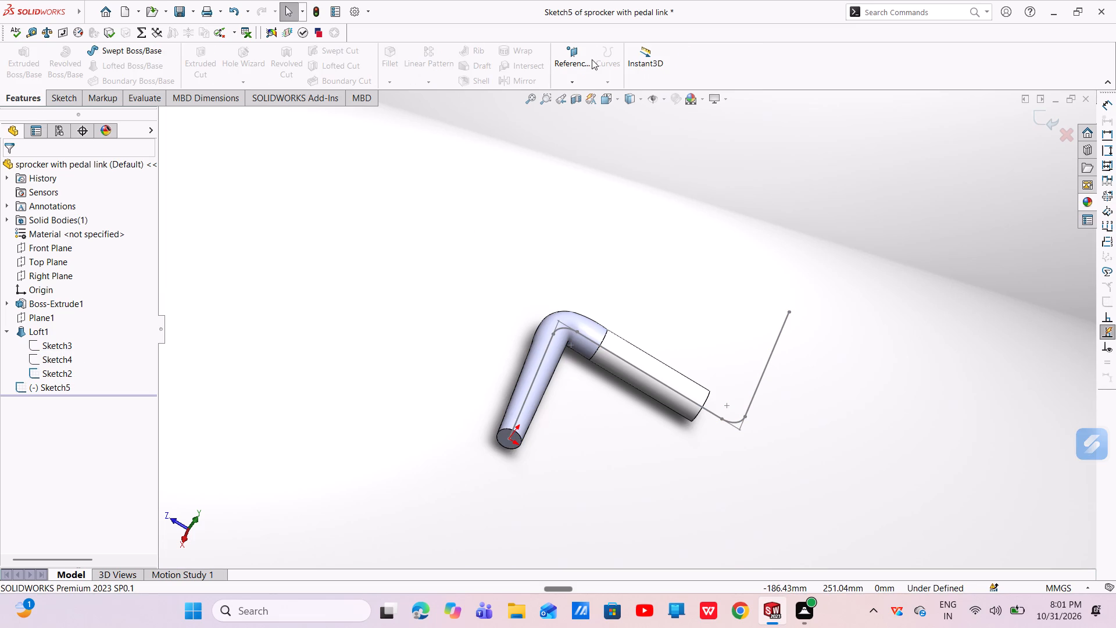
{"action": "left_click", "coordinate": [584, 68]}
{"action": "left_click", "coordinate": [1047, 117]}
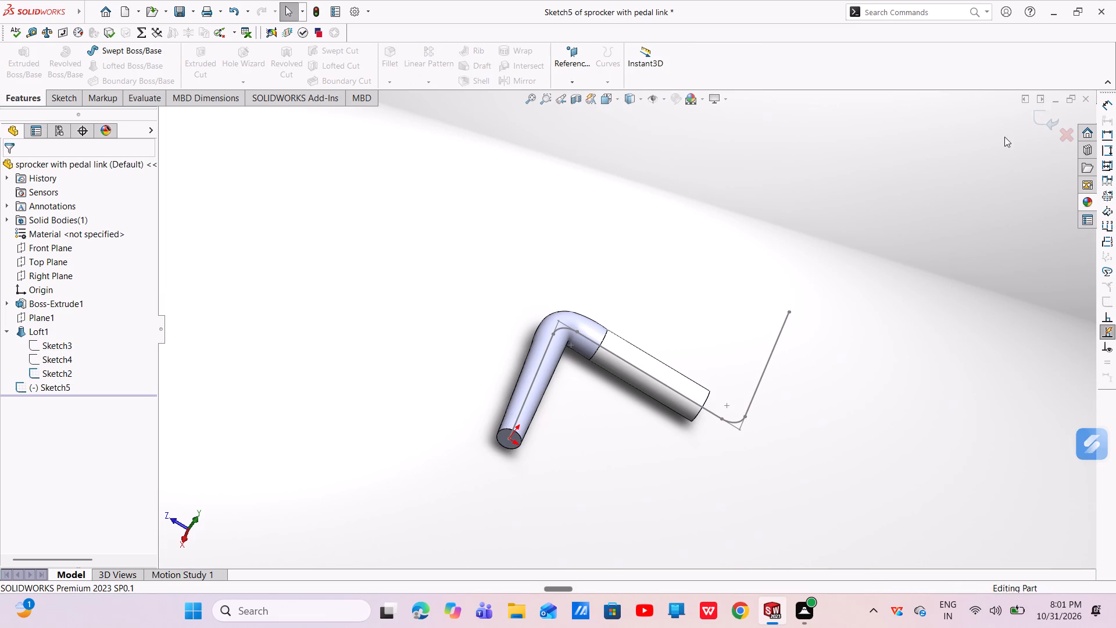
{"action": "left_click", "coordinate": [565, 60]}
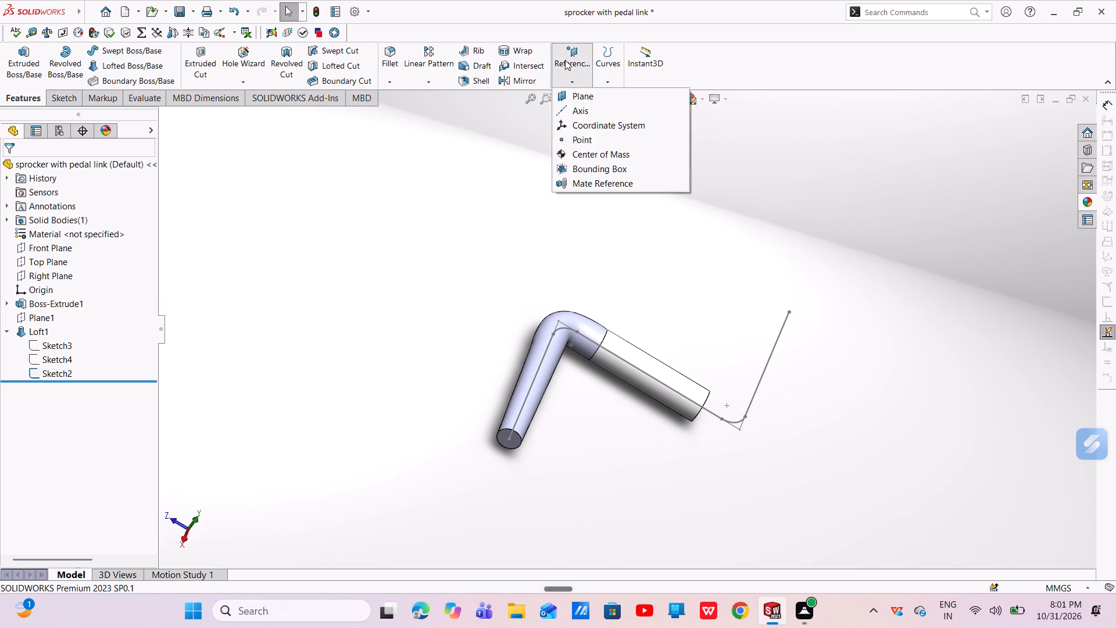
{"action": "left_click", "coordinate": [581, 91]}
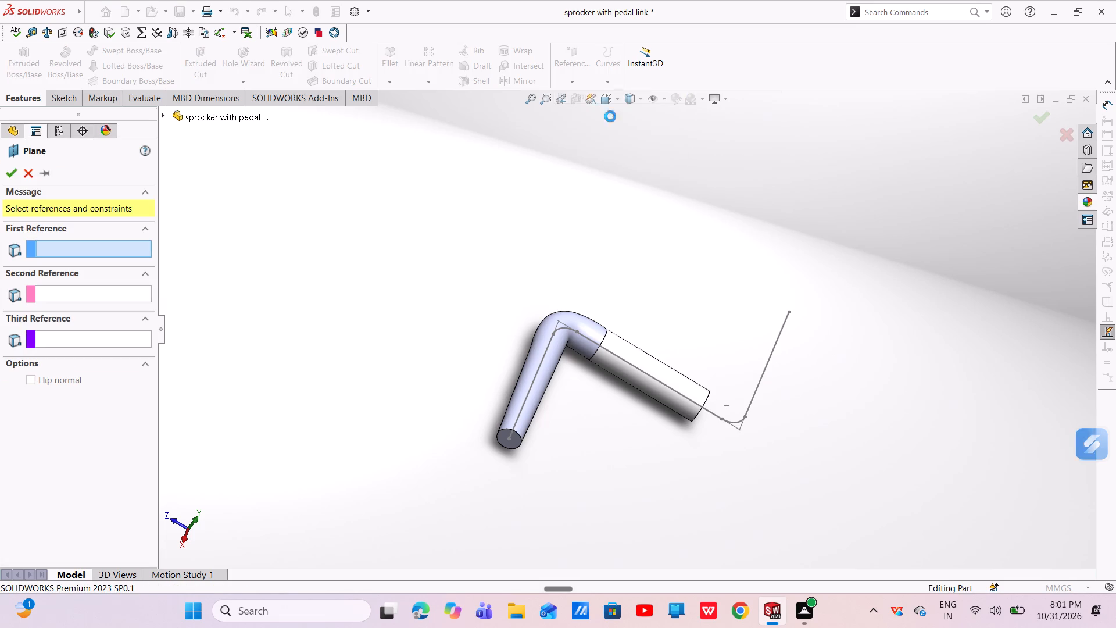
{"action": "left_click", "coordinate": [775, 350]}
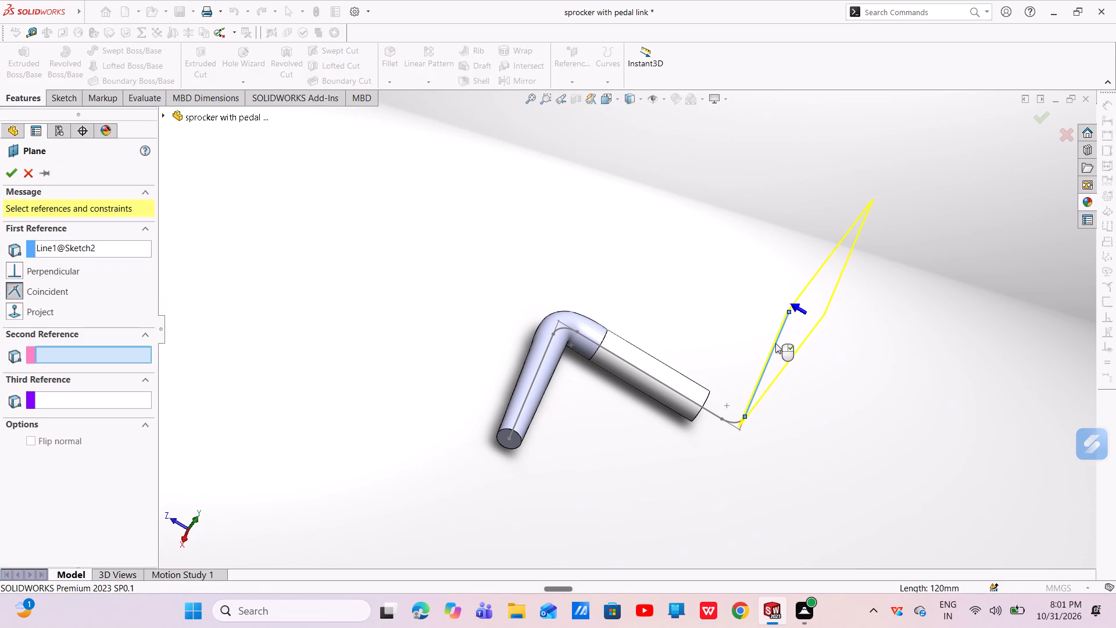
{"action": "left_click", "coordinate": [789, 312]}
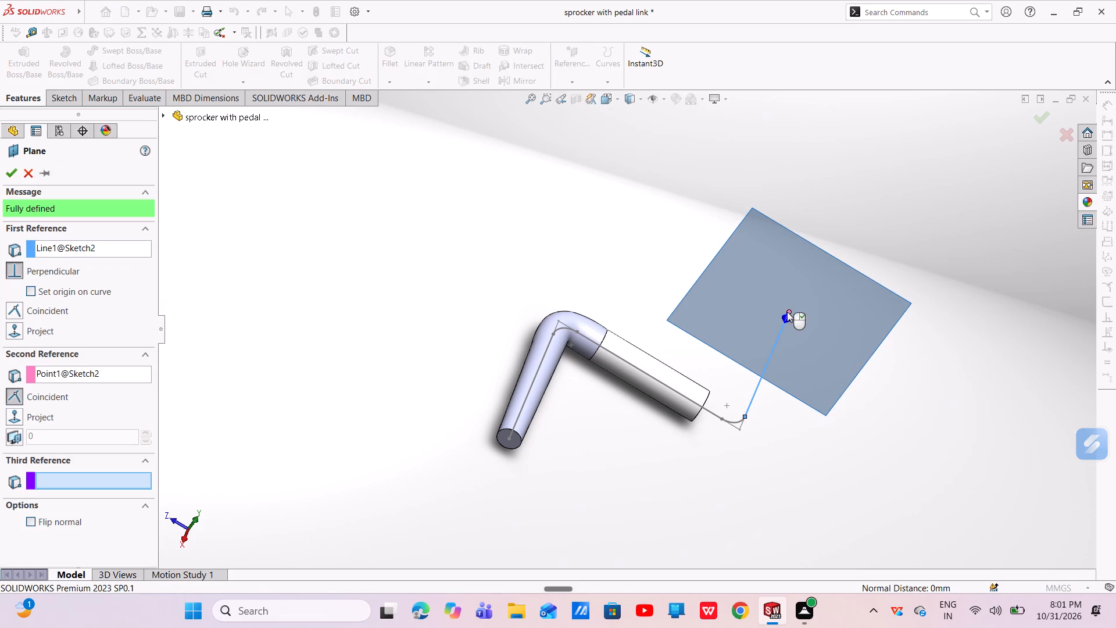
{"action": "left_click", "coordinate": [15, 167]}
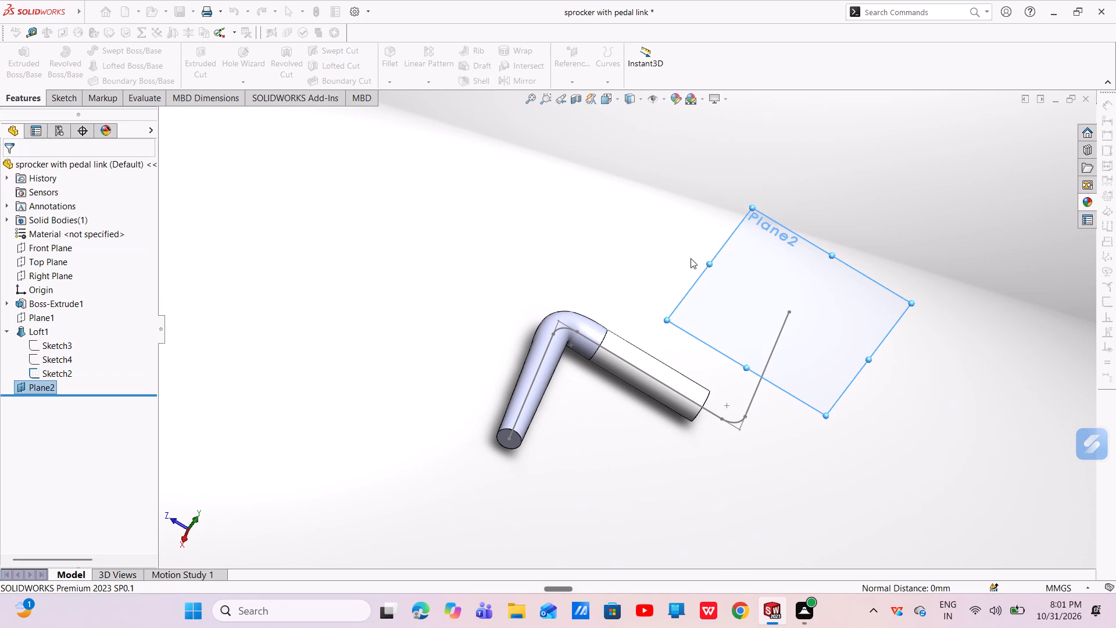
Start a sketch on the new plane and draw a circle about 28 mm in diameter centred on the path's endpoint.
{"action": "left_click", "coordinate": [745, 275]}
{"action": "left_click", "coordinate": [804, 240]}
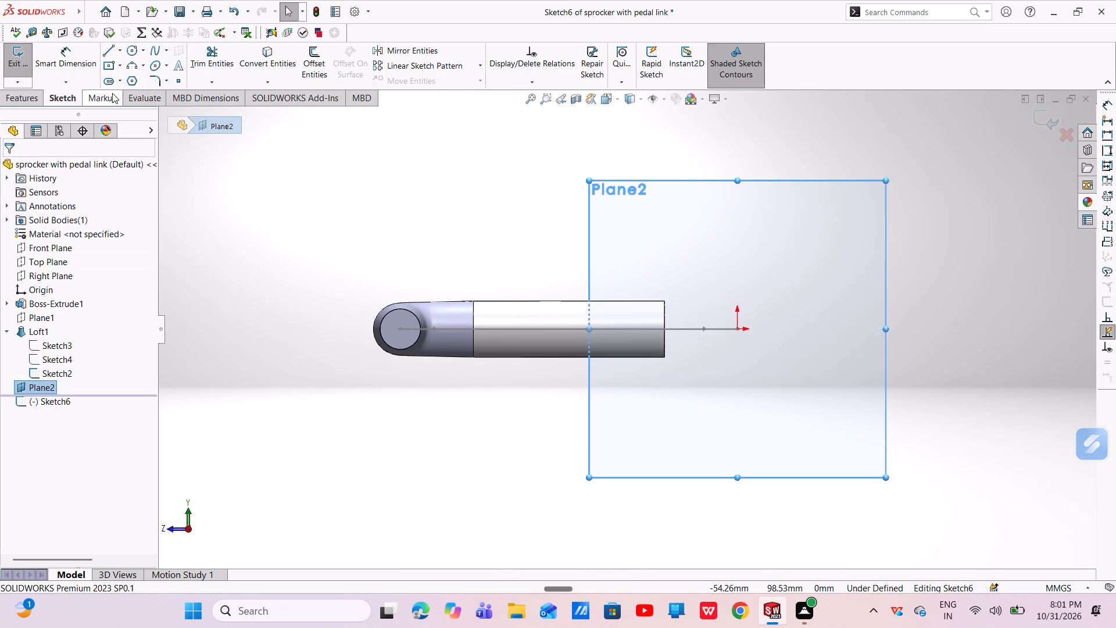
{"action": "left_click", "coordinate": [129, 51]}
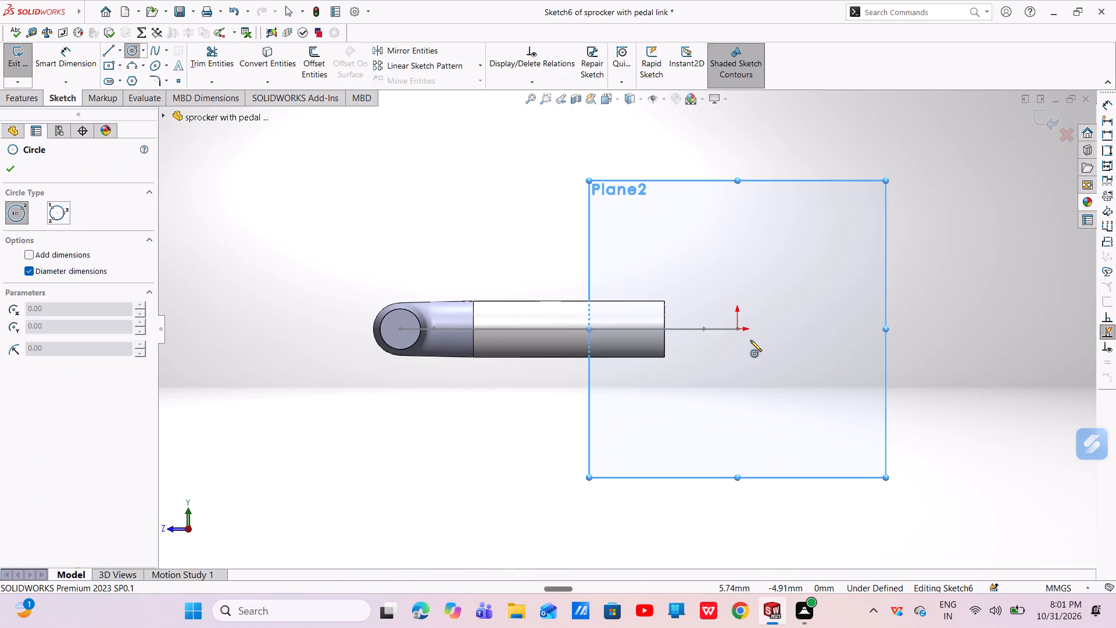
{"action": "middle_click_drag", "start_coordinate": [751, 340], "coordinate": [520, 363]}
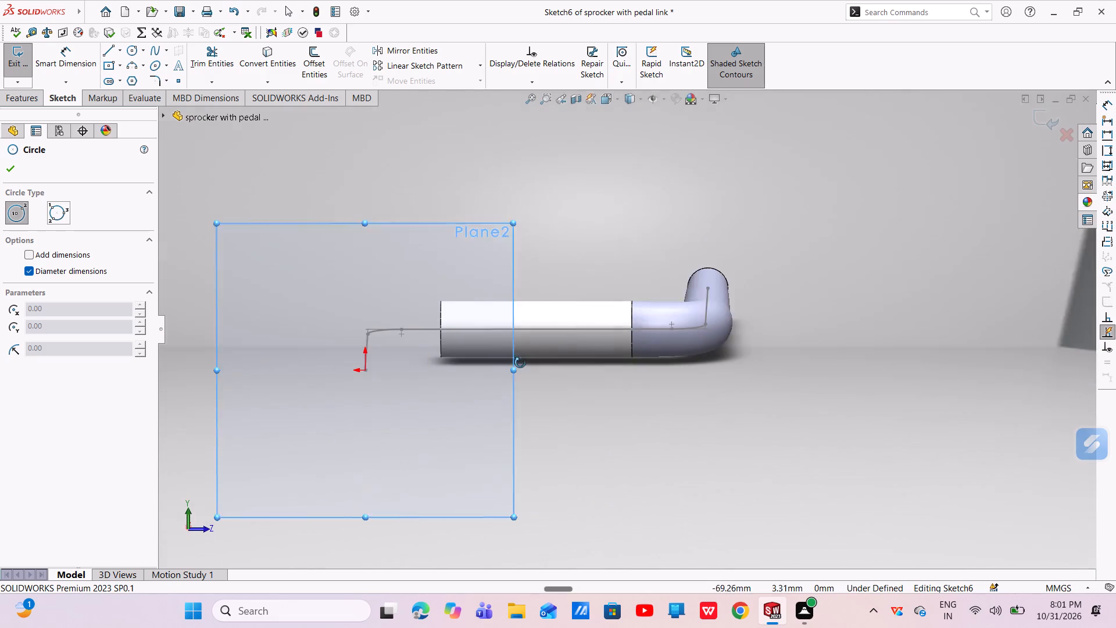
{"action": "middle_click_drag", "start_coordinate": [520, 363], "coordinate": [517, 364]}
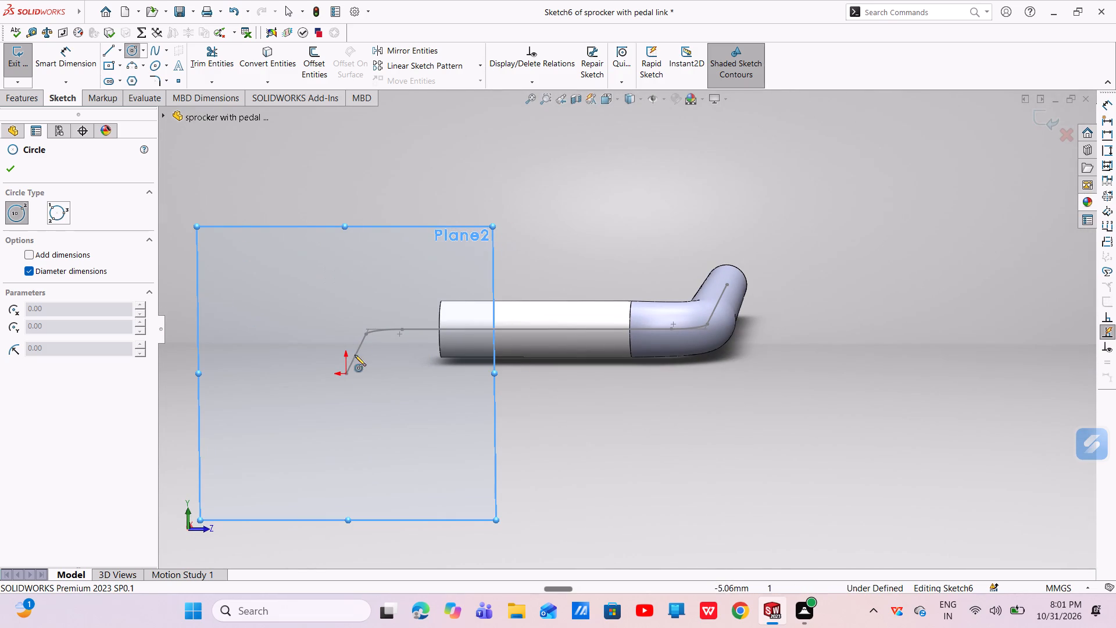
{"action": "left_click", "coordinate": [346, 376]}
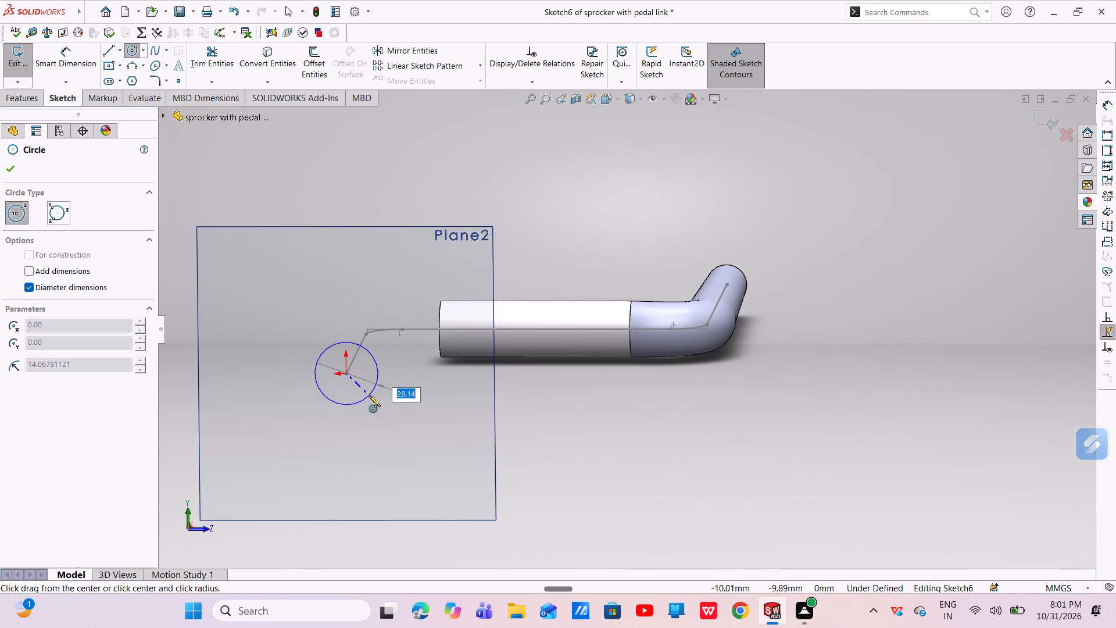
{"action": "left_click", "coordinate": [369, 395]}
{"action": "right_click", "coordinate": [370, 396]}
{"action": "left_click", "coordinate": [406, 404]}
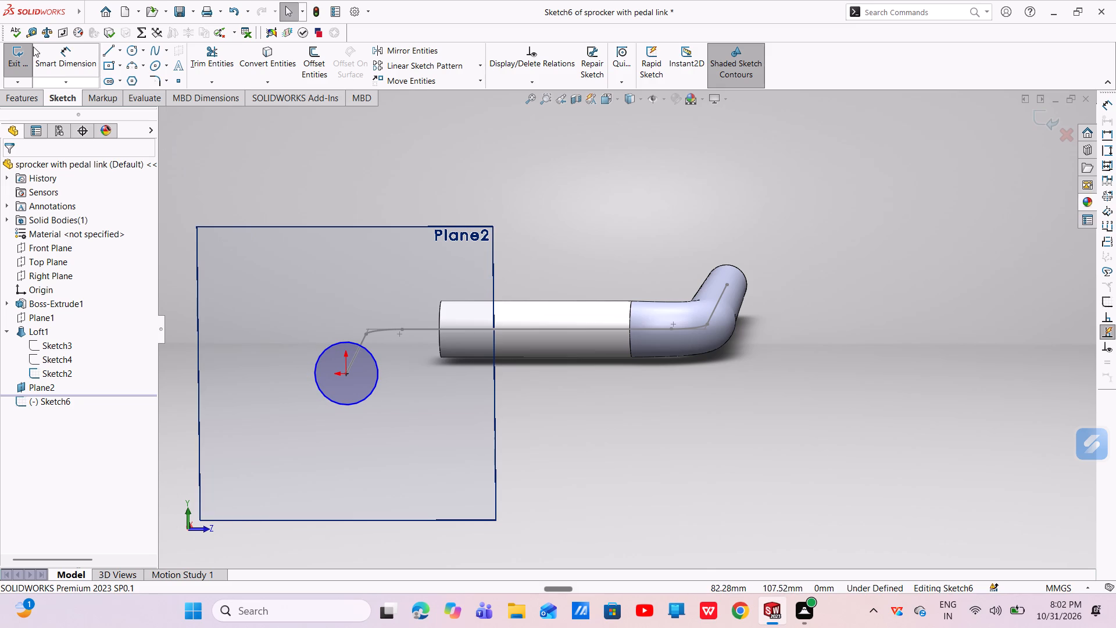
Dimension the circle's diameter to 18 mm.
{"action": "left_click", "coordinate": [62, 58]}
{"action": "left_click", "coordinate": [374, 381]}
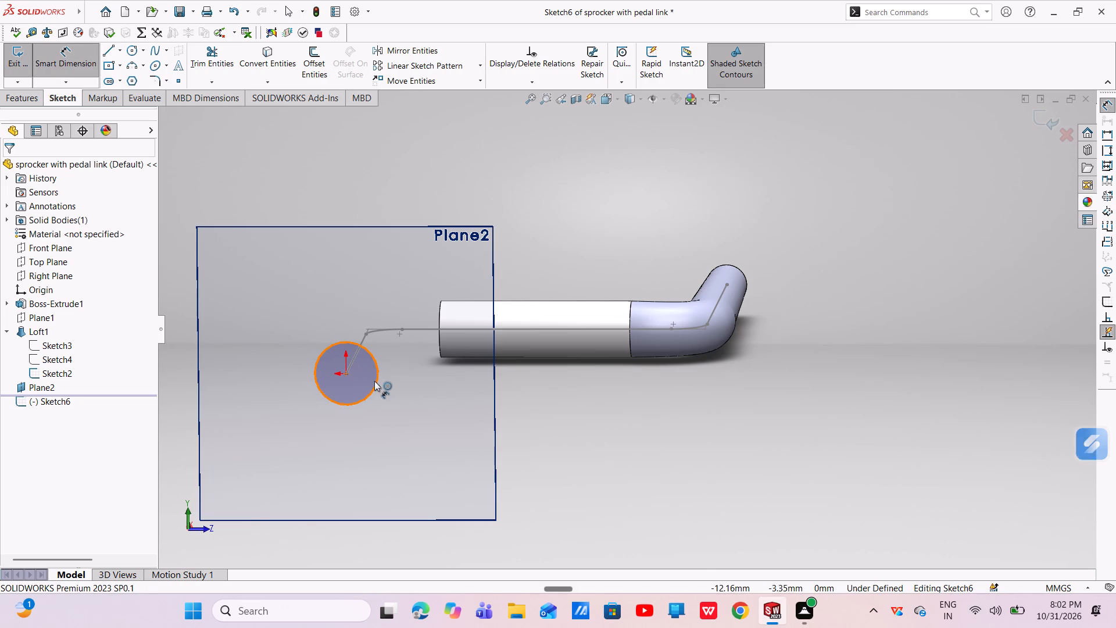
{"action": "left_click", "coordinate": [591, 398]}
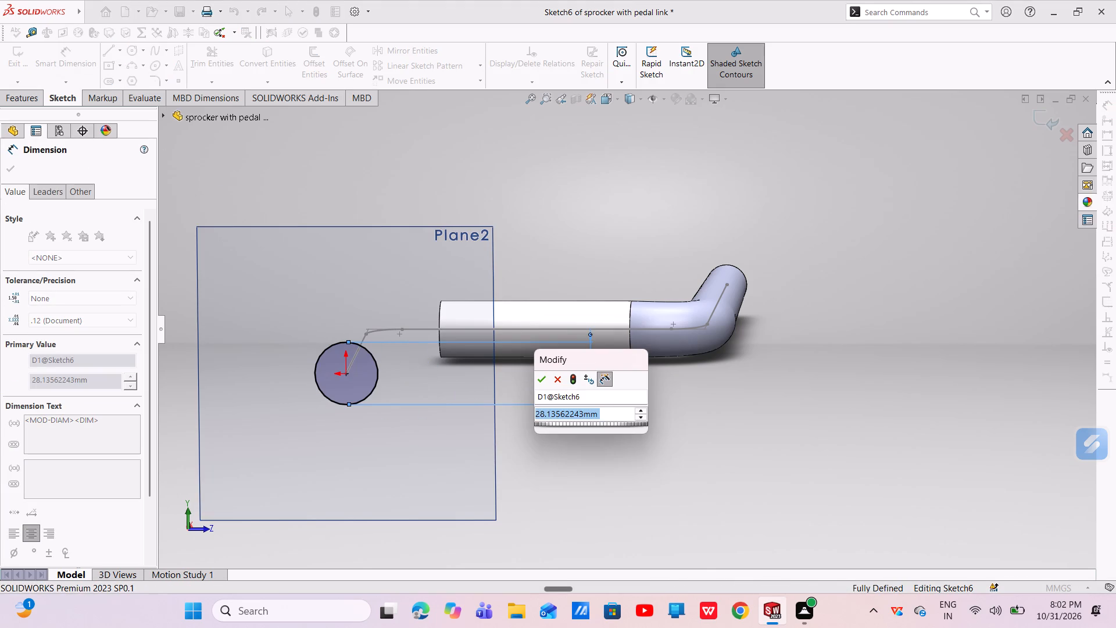
{"action": "key", "text": "BackSpace"}
{"action": "type", "text": "18"}
{"action": "key", "text": "Return"}
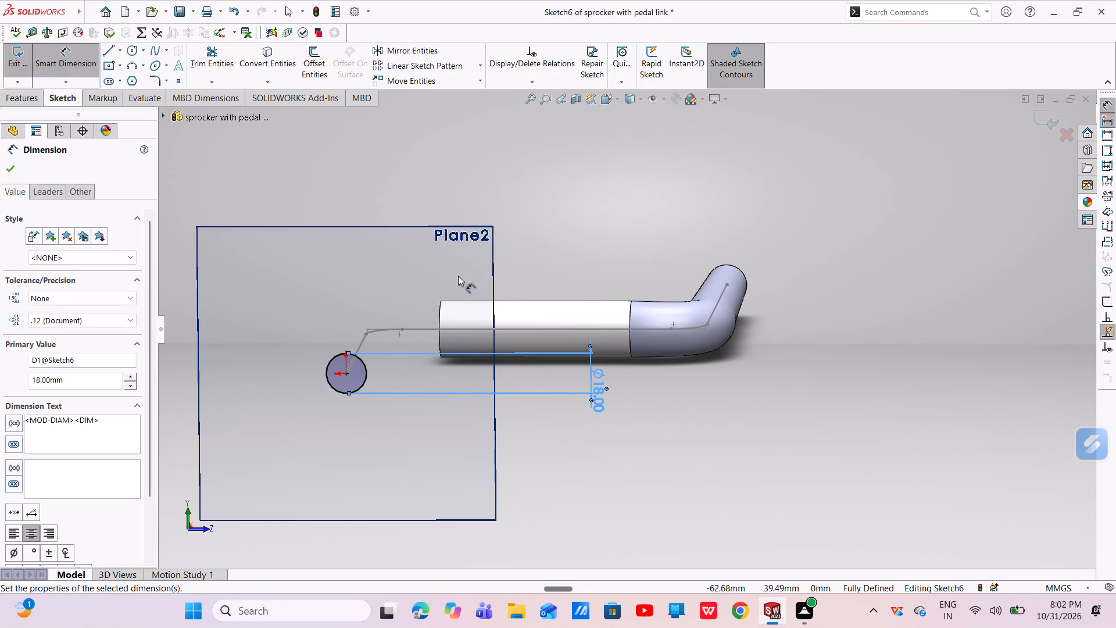
{"action": "left_click", "coordinate": [3, 167]}
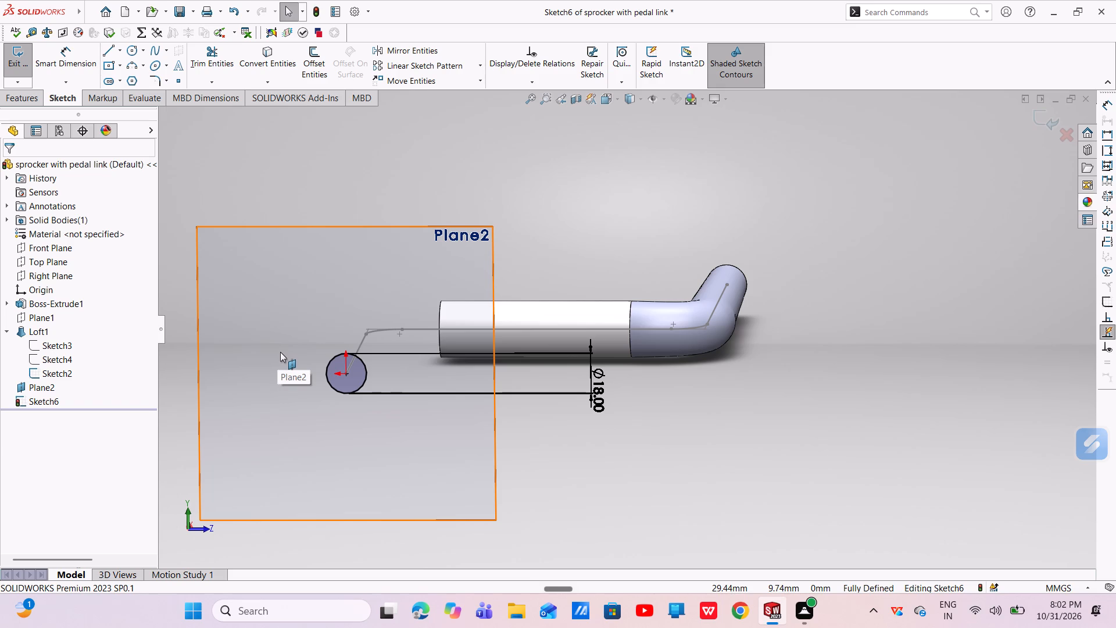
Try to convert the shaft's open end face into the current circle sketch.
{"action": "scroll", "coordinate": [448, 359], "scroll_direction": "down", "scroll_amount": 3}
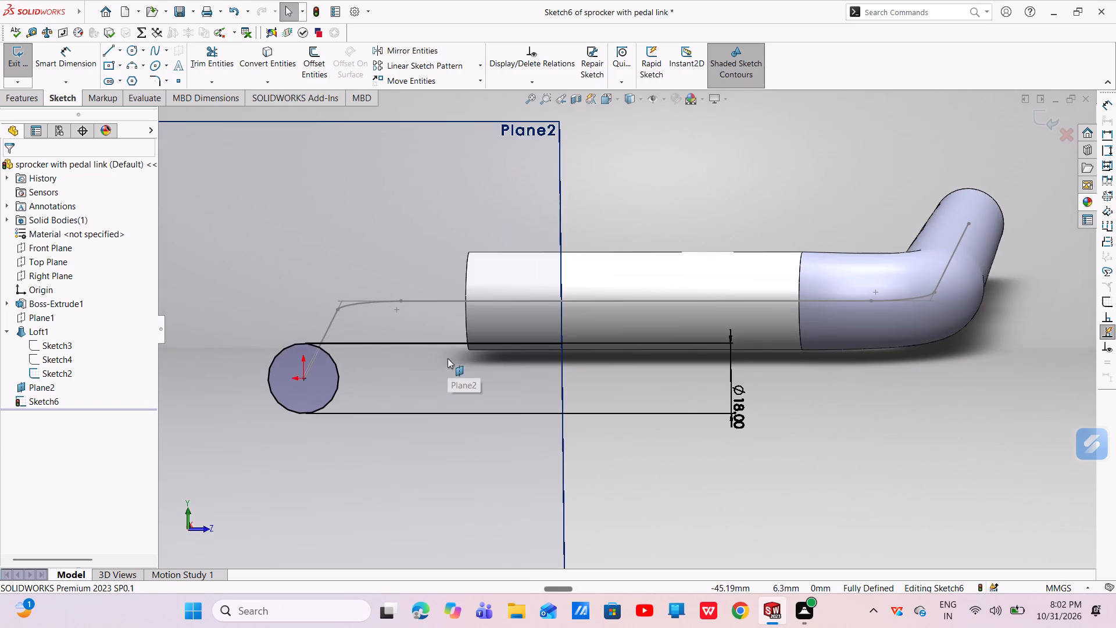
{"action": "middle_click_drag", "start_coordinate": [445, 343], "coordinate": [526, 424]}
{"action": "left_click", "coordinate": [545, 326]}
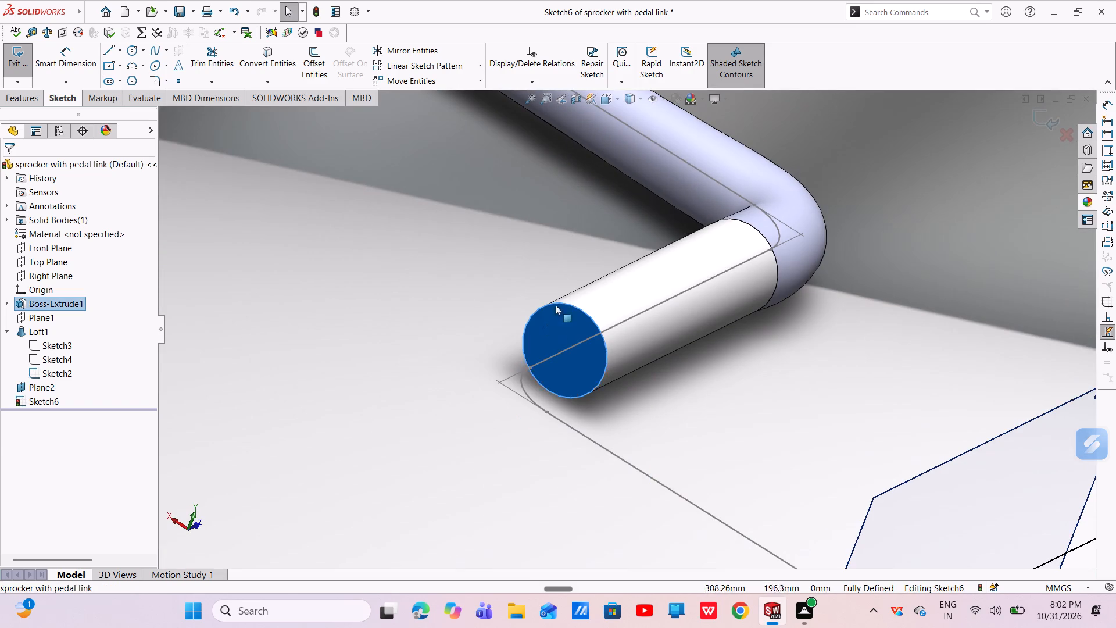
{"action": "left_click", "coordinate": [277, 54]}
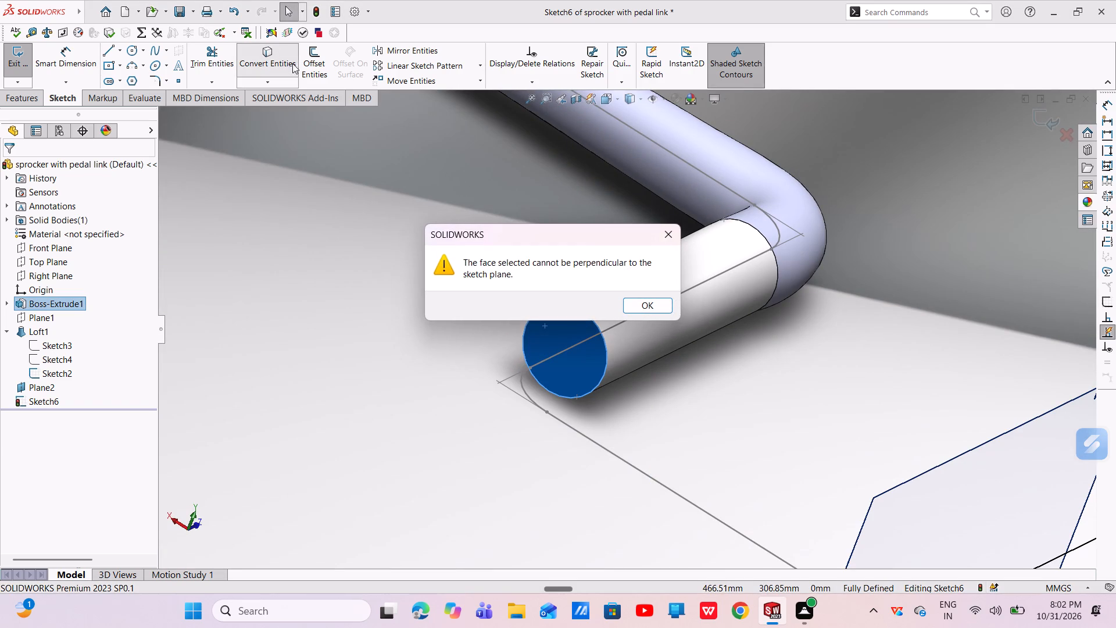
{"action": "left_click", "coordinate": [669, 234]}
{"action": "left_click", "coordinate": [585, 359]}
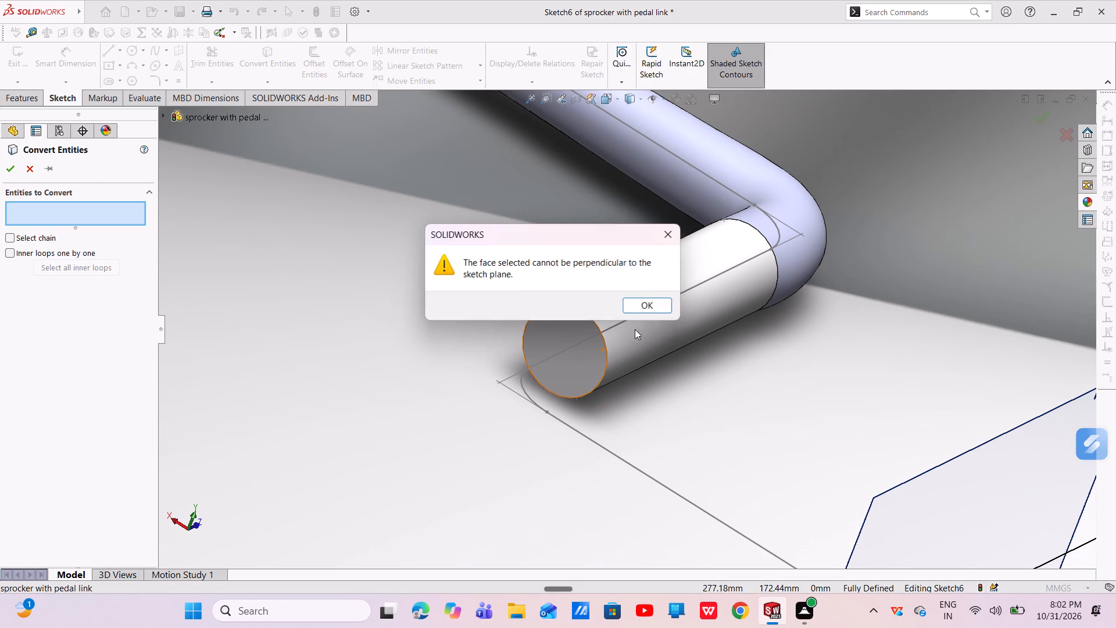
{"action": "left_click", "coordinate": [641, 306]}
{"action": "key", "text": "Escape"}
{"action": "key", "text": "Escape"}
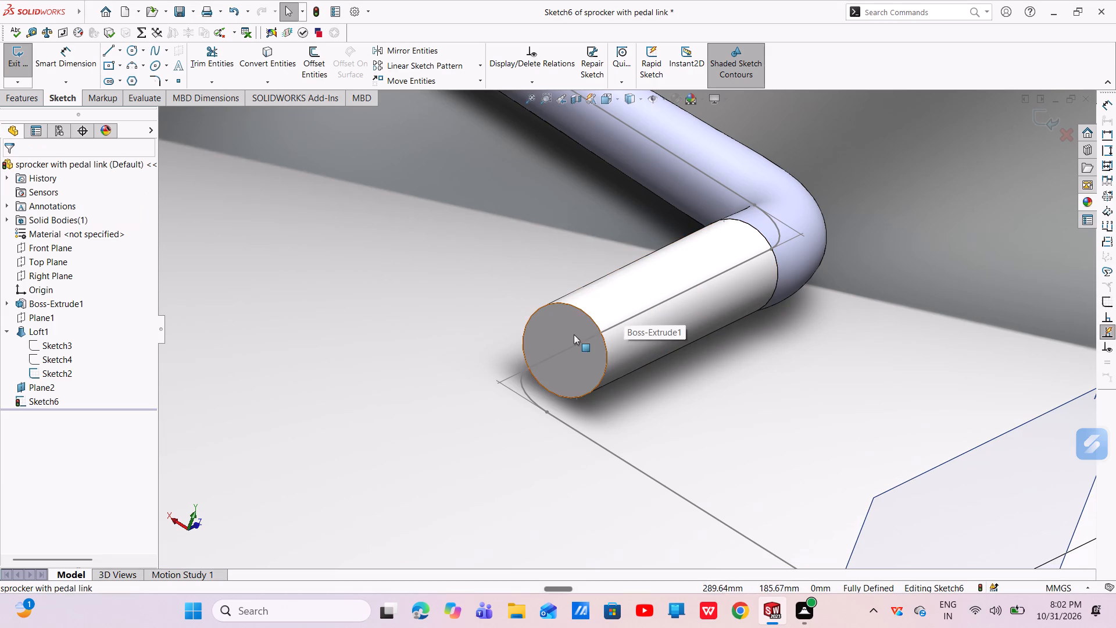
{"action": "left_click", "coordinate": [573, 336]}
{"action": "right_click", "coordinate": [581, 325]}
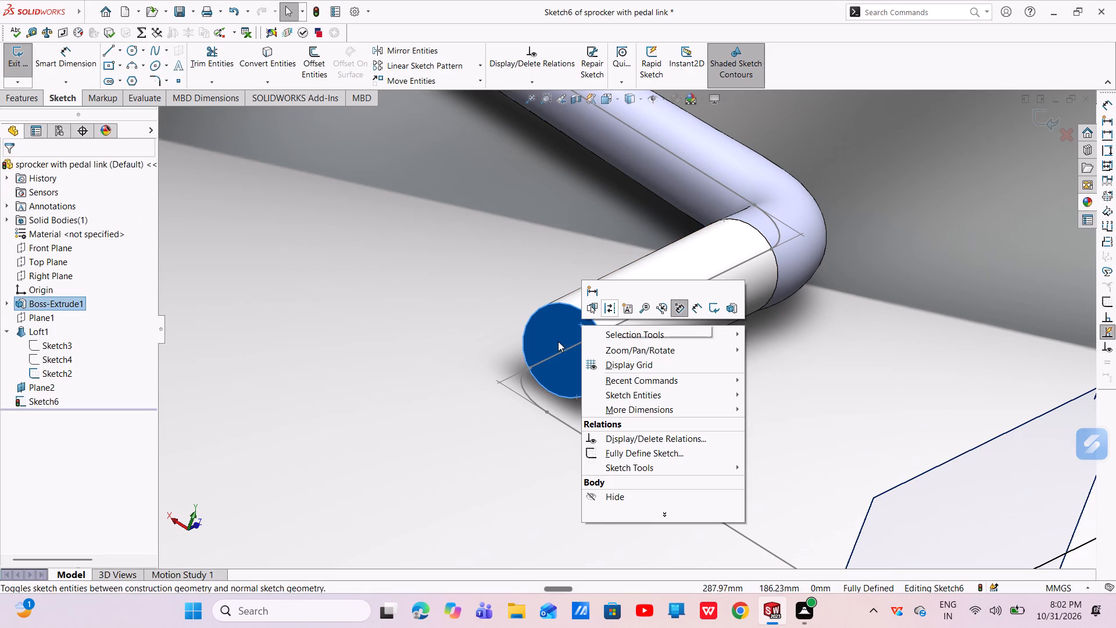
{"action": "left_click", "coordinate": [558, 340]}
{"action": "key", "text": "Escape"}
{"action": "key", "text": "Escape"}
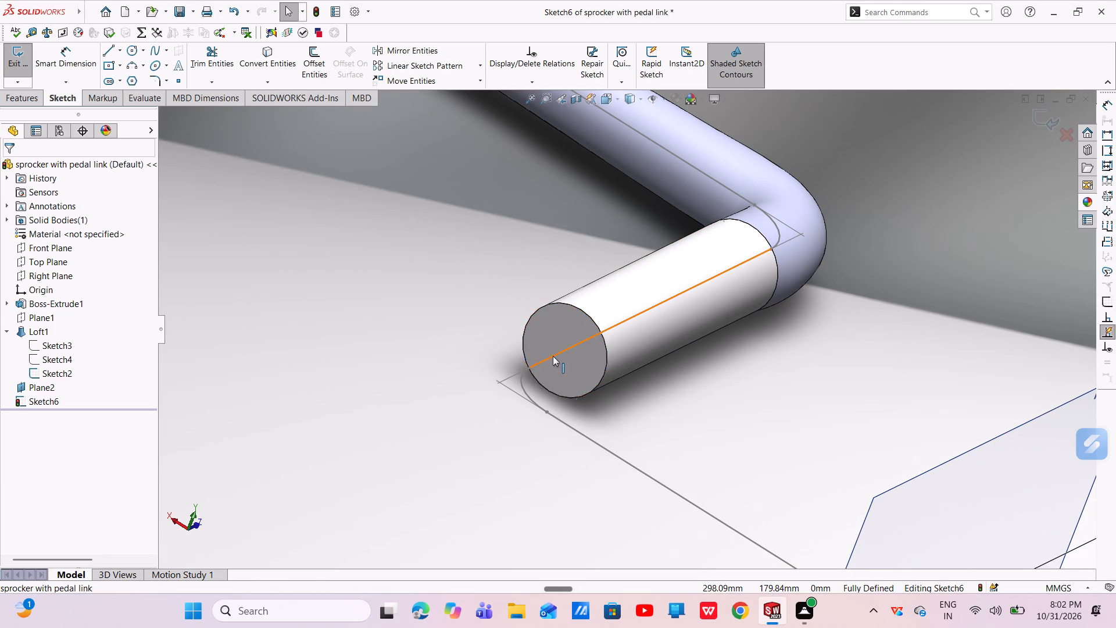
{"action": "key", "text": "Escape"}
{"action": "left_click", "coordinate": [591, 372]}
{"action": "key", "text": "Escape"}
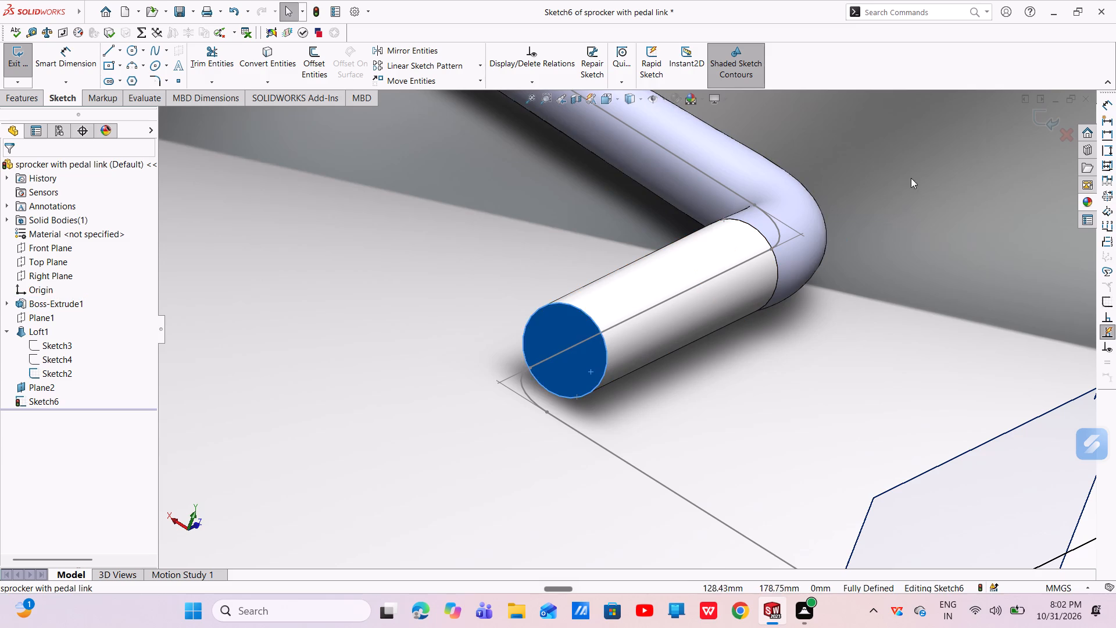
Exit the circle sketch, convert the outline of the shaft's open end face into a new sketch on that face, and exit.
{"action": "left_click", "coordinate": [1034, 119]}
{"action": "left_click", "coordinate": [566, 358]}
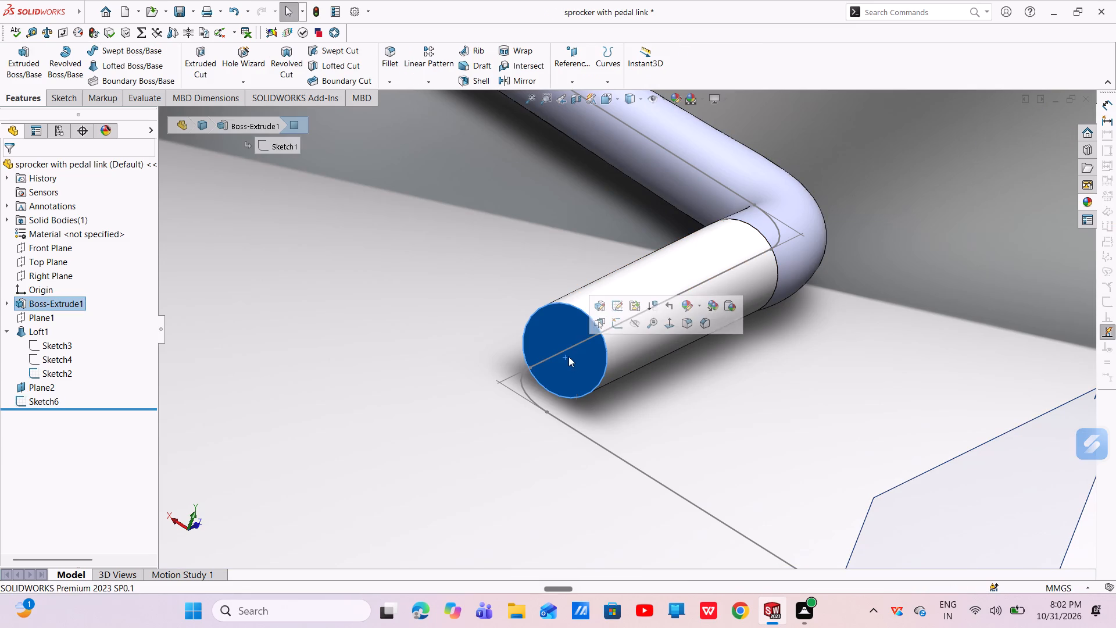
{"action": "left_click", "coordinate": [621, 323]}
{"action": "scroll", "coordinate": [693, 324], "scroll_direction": "down", "scroll_amount": 6}
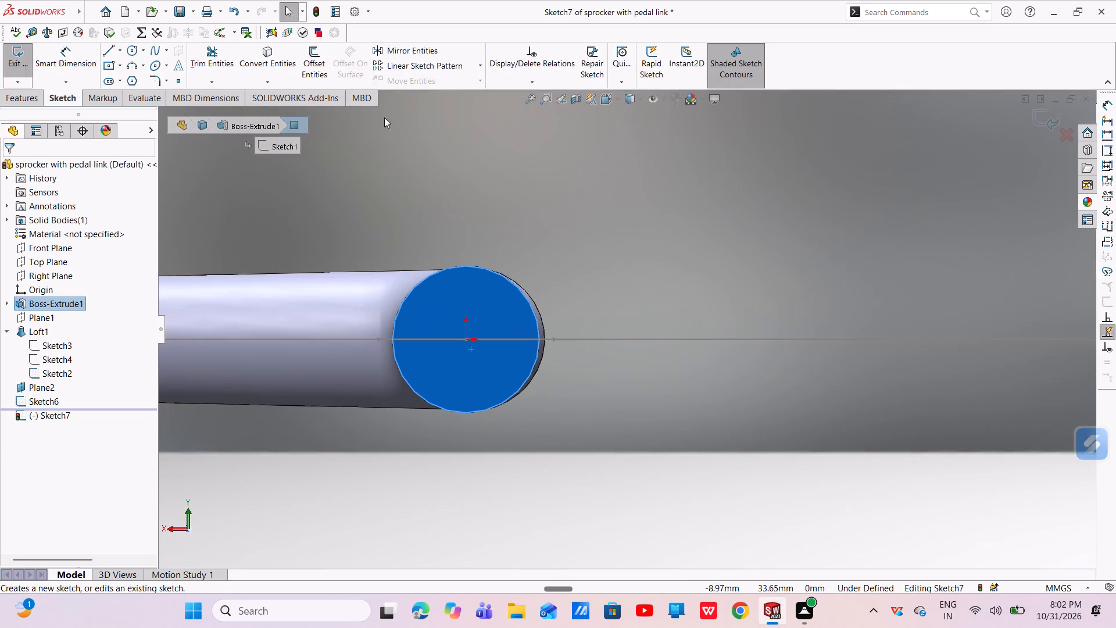
{"action": "left_click", "coordinate": [256, 58]}
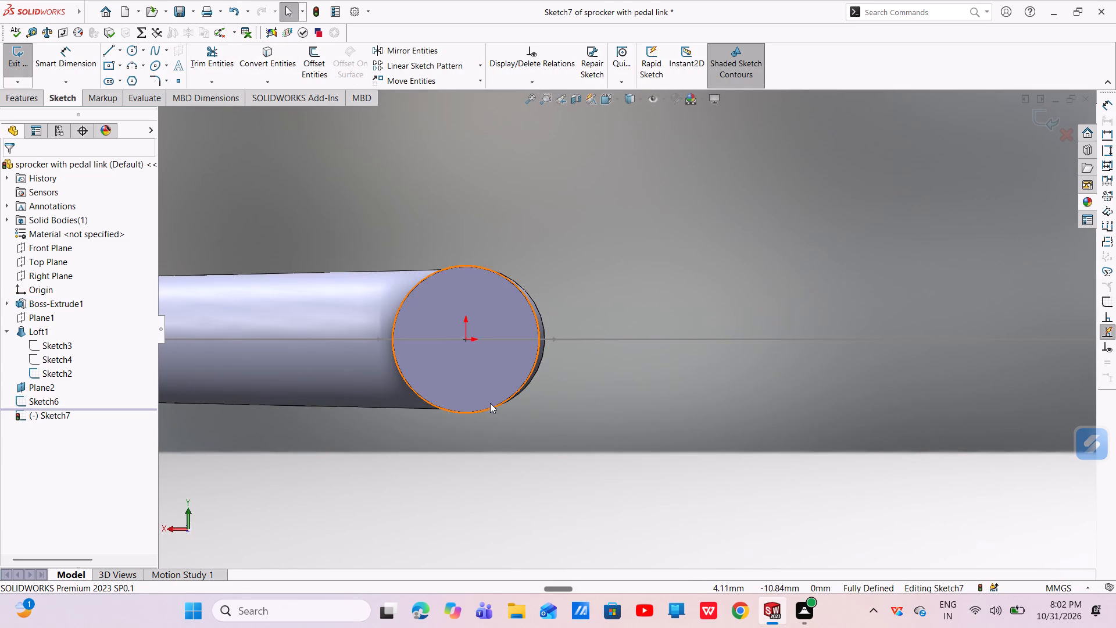
{"action": "scroll", "coordinate": [522, 404], "scroll_direction": "up", "scroll_amount": 5}
{"action": "middle_click_drag", "start_coordinate": [563, 397], "coordinate": [493, 455]}
{"action": "scroll", "coordinate": [442, 441], "scroll_direction": "up", "scroll_amount": 4}
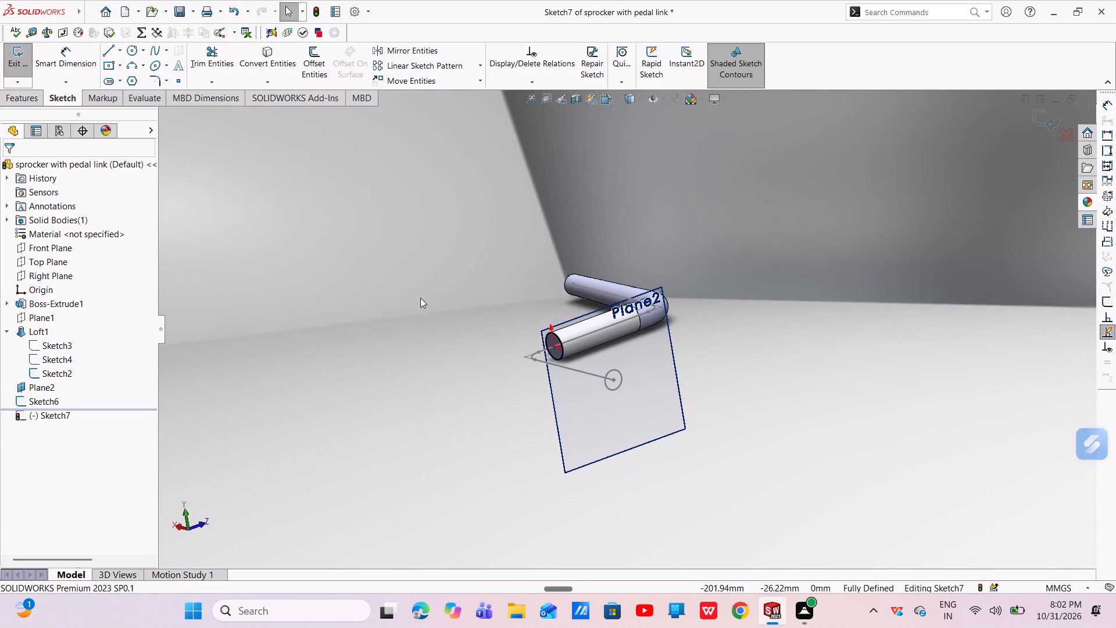
{"action": "left_click", "coordinate": [27, 99]}
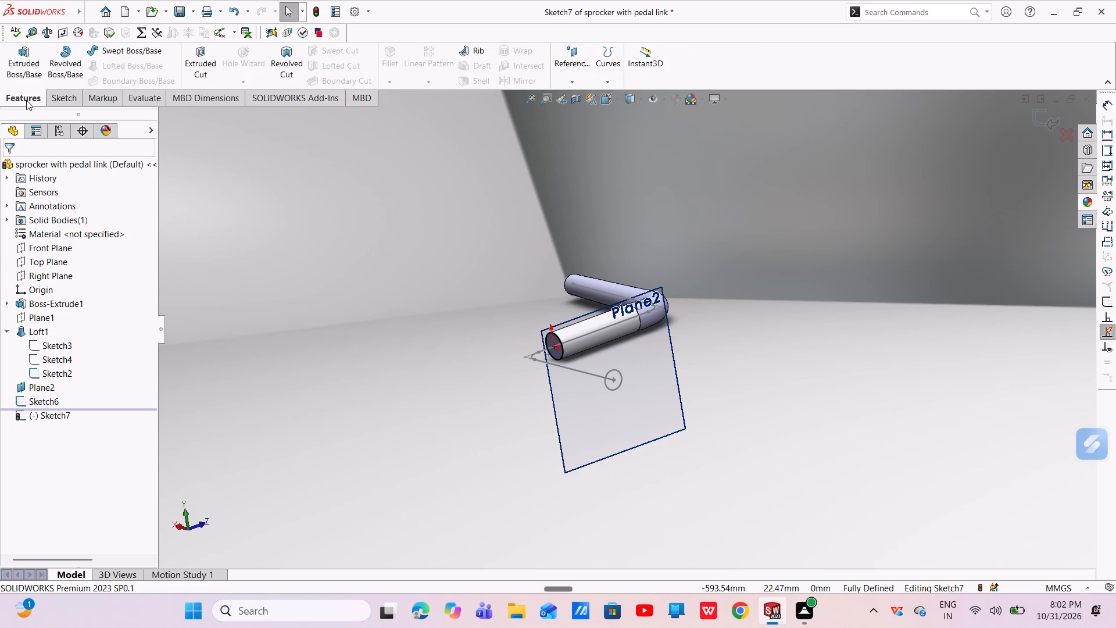
{"action": "left_click", "coordinate": [1053, 124]}
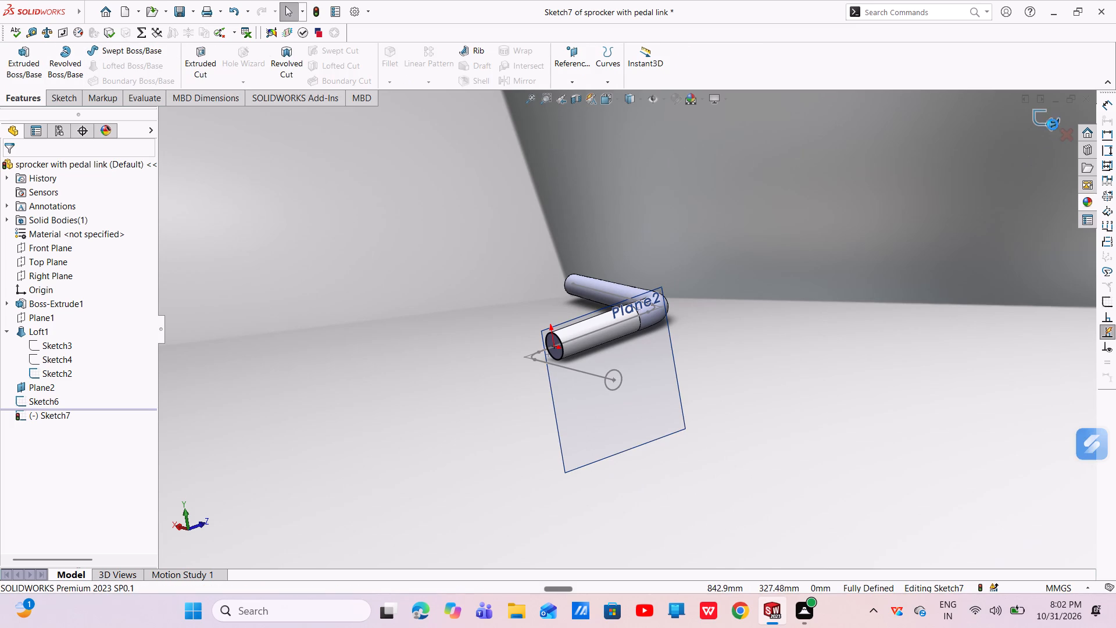
Loft the second crank arm from the shaft's end outline to the 18 mm circle, using the filleted path as the centerline.
{"action": "left_click", "coordinate": [127, 69]}
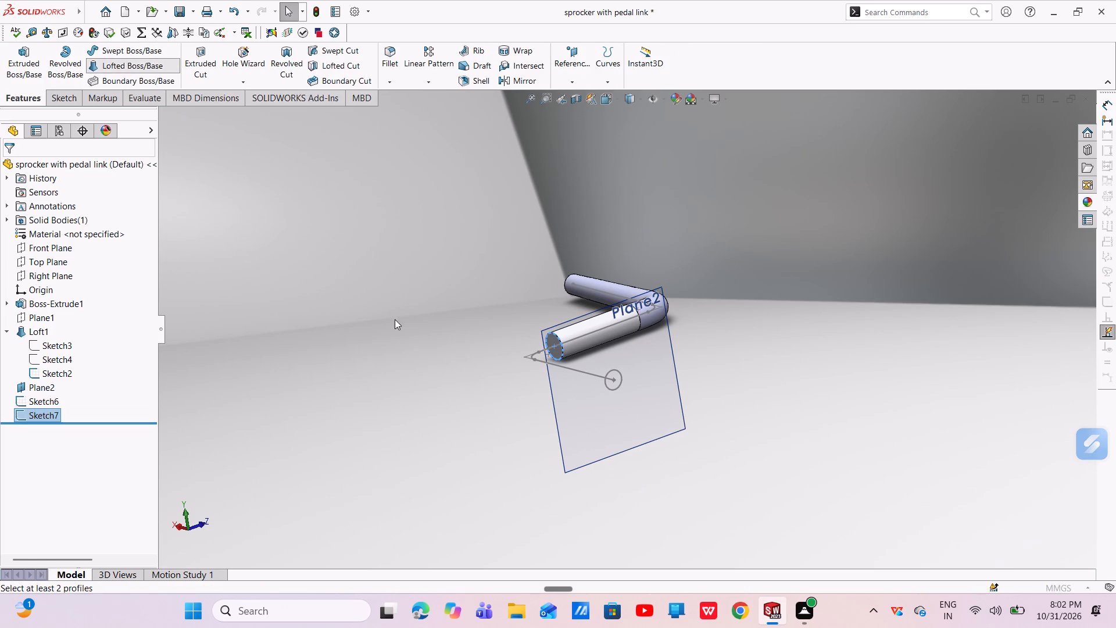
{"action": "left_click", "coordinate": [608, 372]}
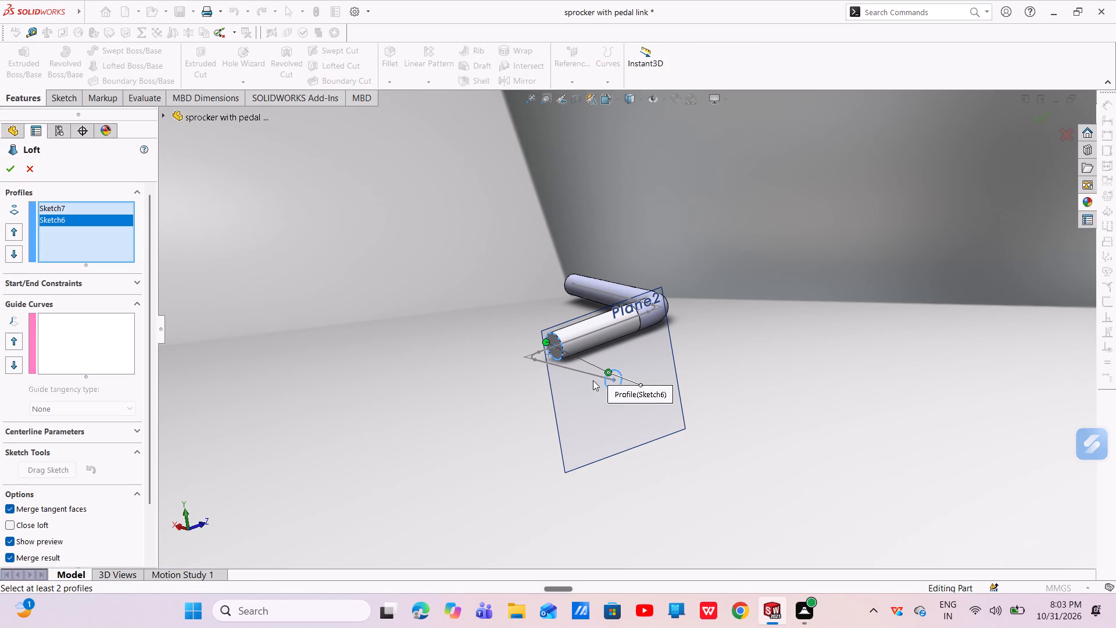
{"action": "left_click", "coordinate": [67, 340]}
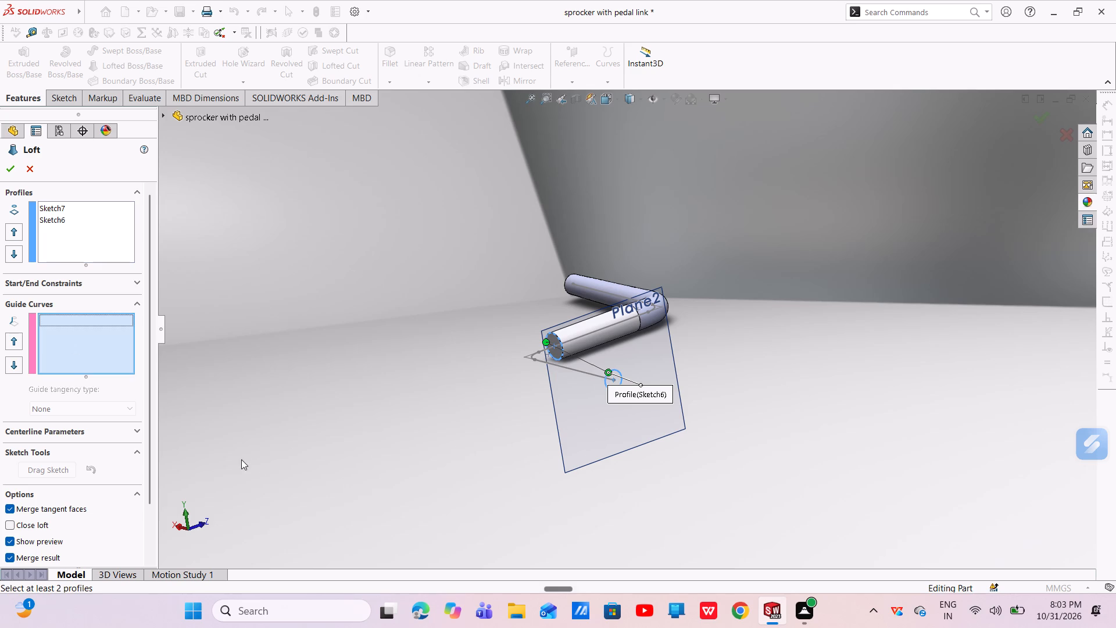
{"action": "left_click", "coordinate": [105, 431]}
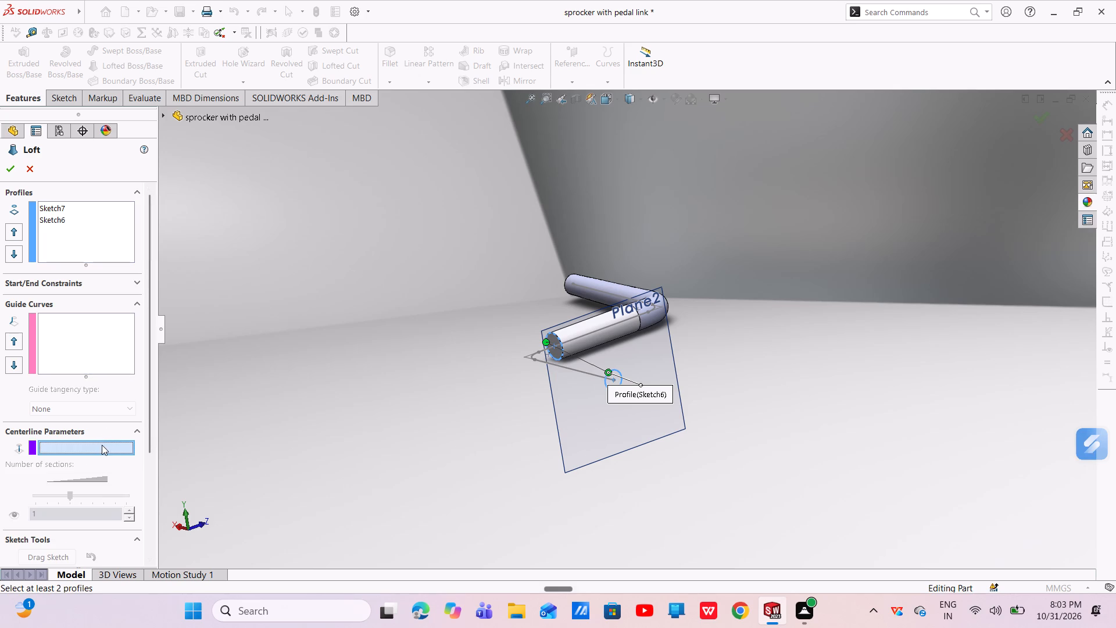
{"action": "left_click", "coordinate": [102, 445]}
{"action": "middle_click_drag", "start_coordinate": [707, 427], "coordinate": [754, 437]}
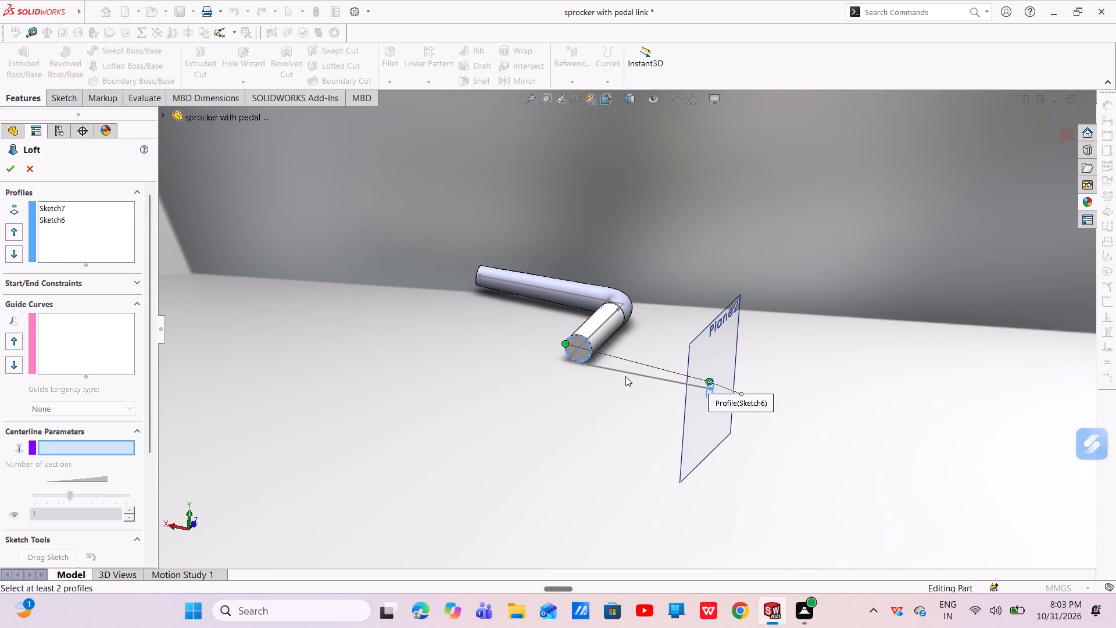
{"action": "left_click", "coordinate": [627, 373]}
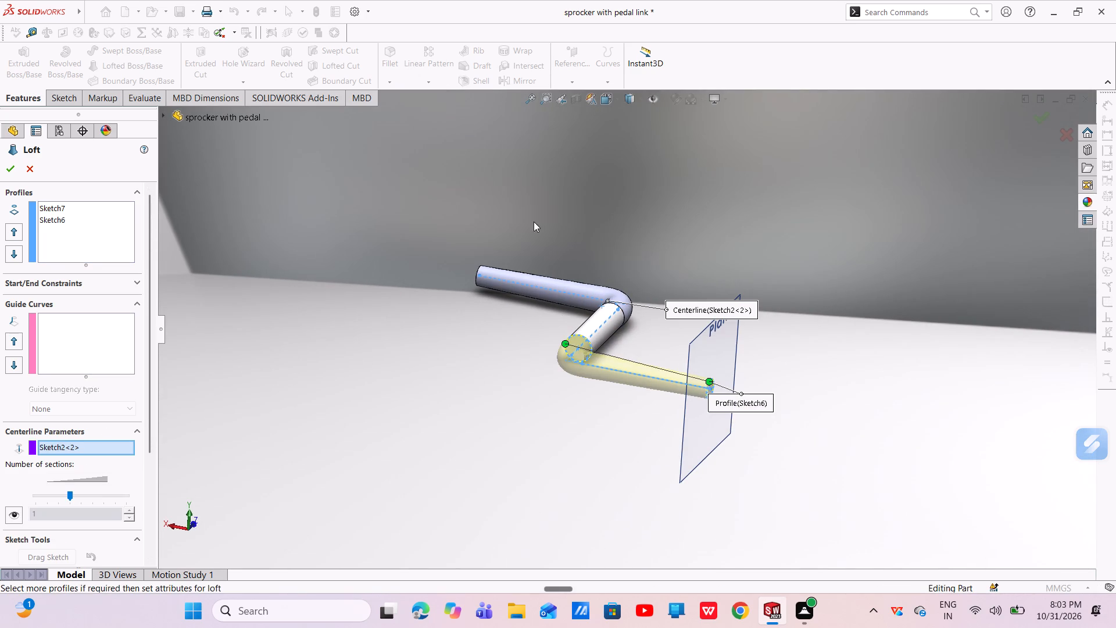
{"action": "left_click", "coordinate": [2, 170]}
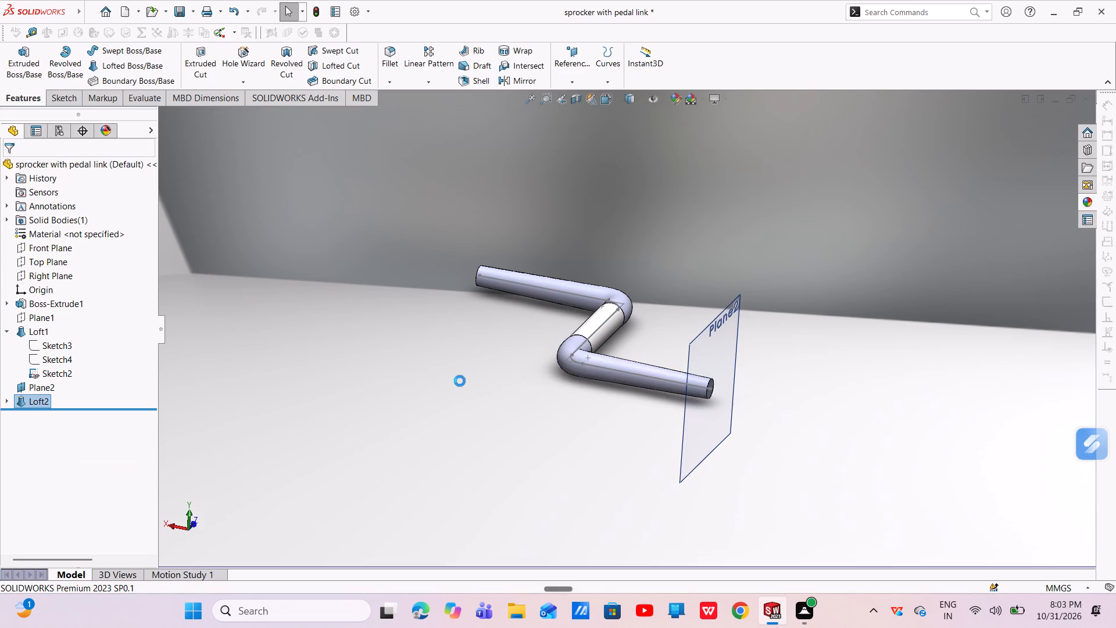
Examine the shaft and both lofted crank arms from several angles and distances.
{"action": "scroll", "coordinate": [609, 367], "scroll_direction": "down", "scroll_amount": 5}
{"action": "middle_click_drag", "start_coordinate": [617, 372], "coordinate": [590, 380]}
{"action": "scroll", "coordinate": [570, 379], "scroll_direction": "up", "scroll_amount": 2}
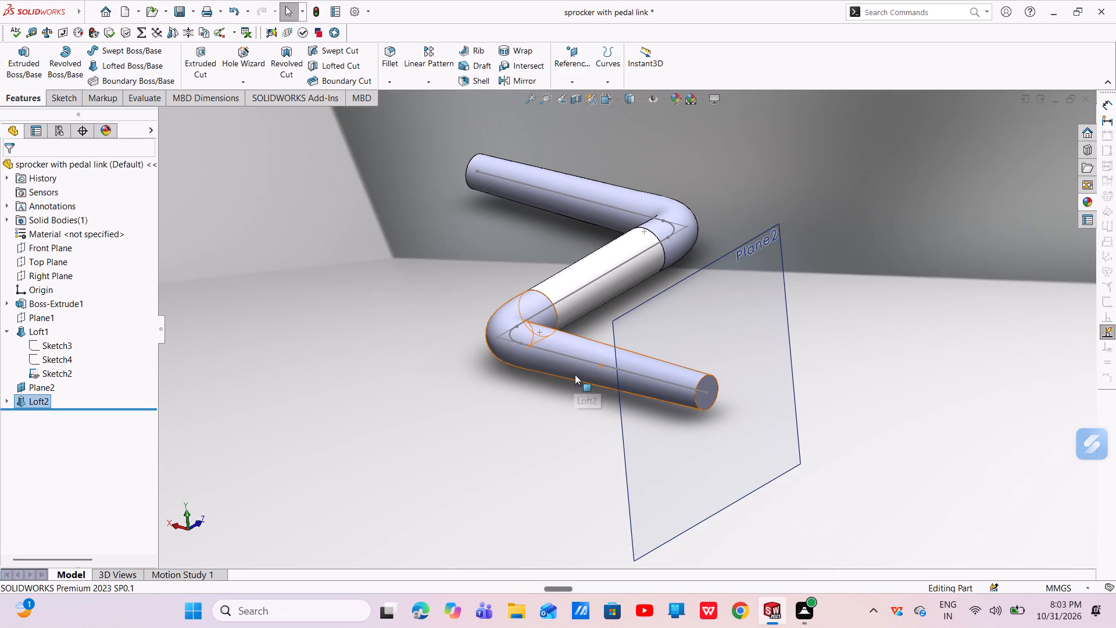
{"action": "scroll", "coordinate": [588, 301], "scroll_direction": "up", "scroll_amount": 1}
{"action": "scroll", "coordinate": [601, 281], "scroll_direction": "down", "scroll_amount": 5}
{"action": "scroll", "coordinate": [634, 334], "scroll_direction": "up", "scroll_amount": 3}
{"action": "middle_click_drag", "start_coordinate": [634, 333], "coordinate": [647, 349]}
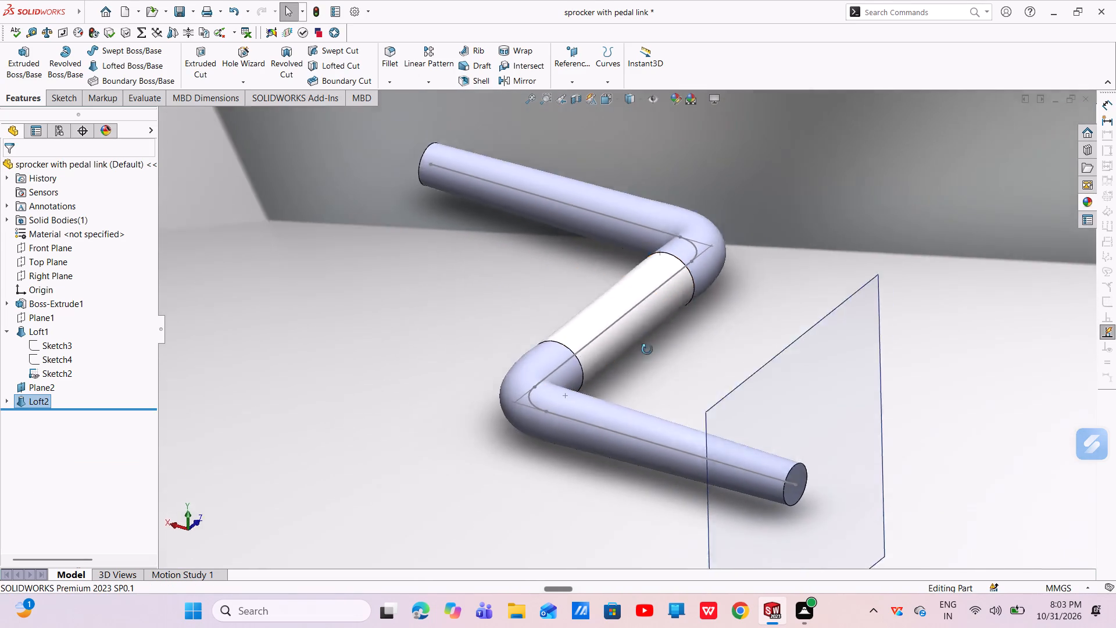
{"action": "middle_click_drag", "start_coordinate": [647, 349], "coordinate": [639, 382]}
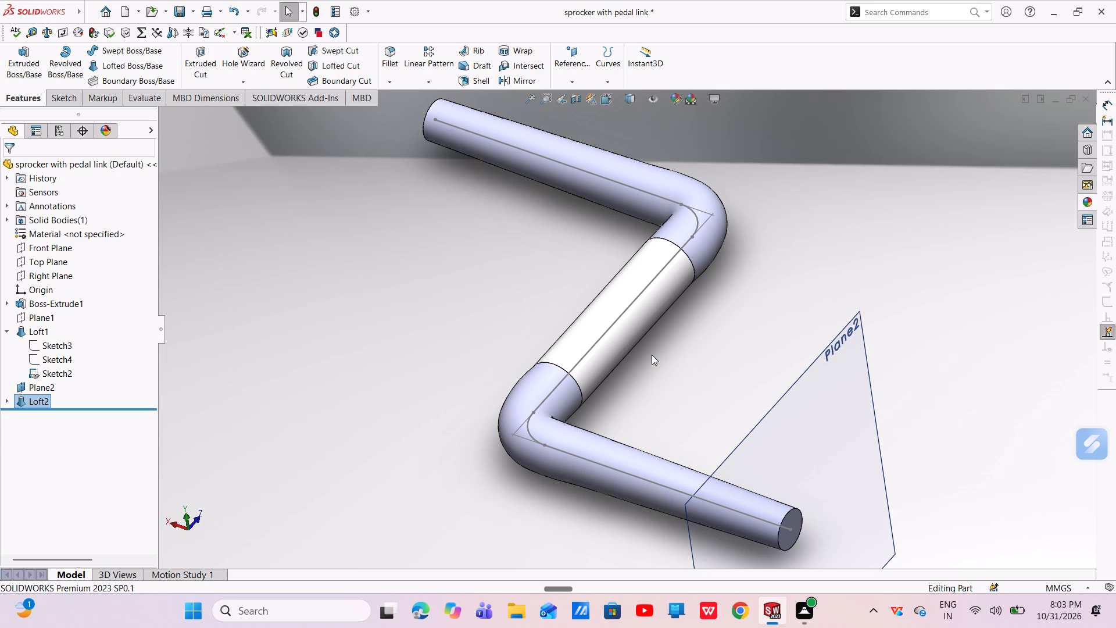
Hide the reference plane Plane2 and the path sketch Sketch2.
{"action": "left_click", "coordinate": [846, 384]}
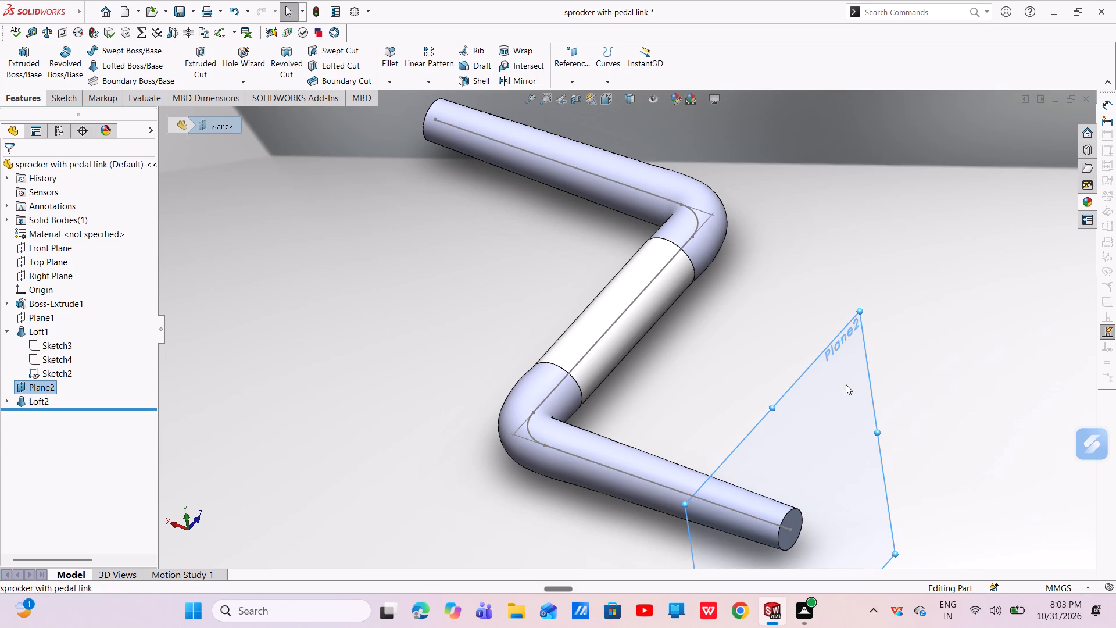
{"action": "left_click", "coordinate": [922, 352]}
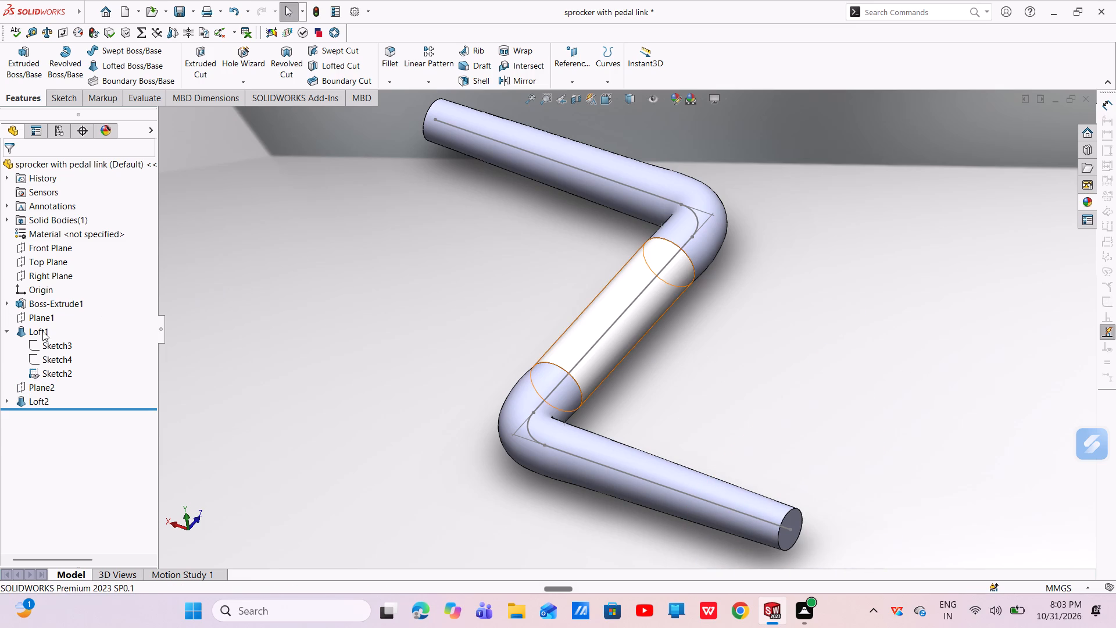
{"action": "left_click", "coordinate": [64, 374]}
{"action": "left_click", "coordinate": [79, 356]}
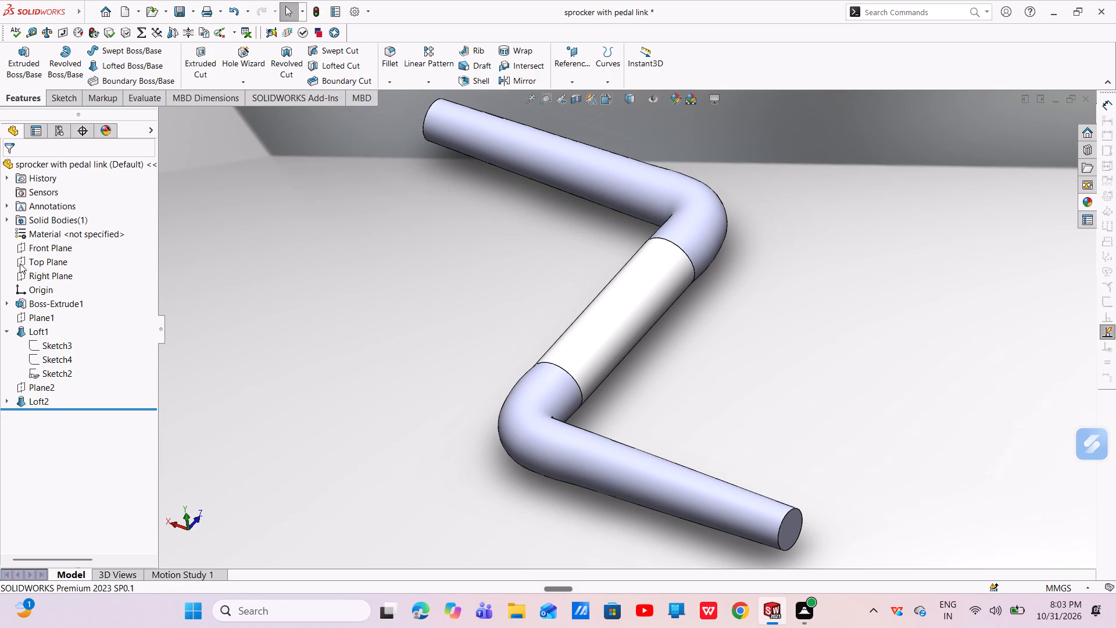
Start a sketch on the Top Plane and draw a center rectangle about 195 by 16 mm across the shaft near the new arm.
{"action": "left_click", "coordinate": [41, 258]}
{"action": "left_click", "coordinate": [46, 247]}
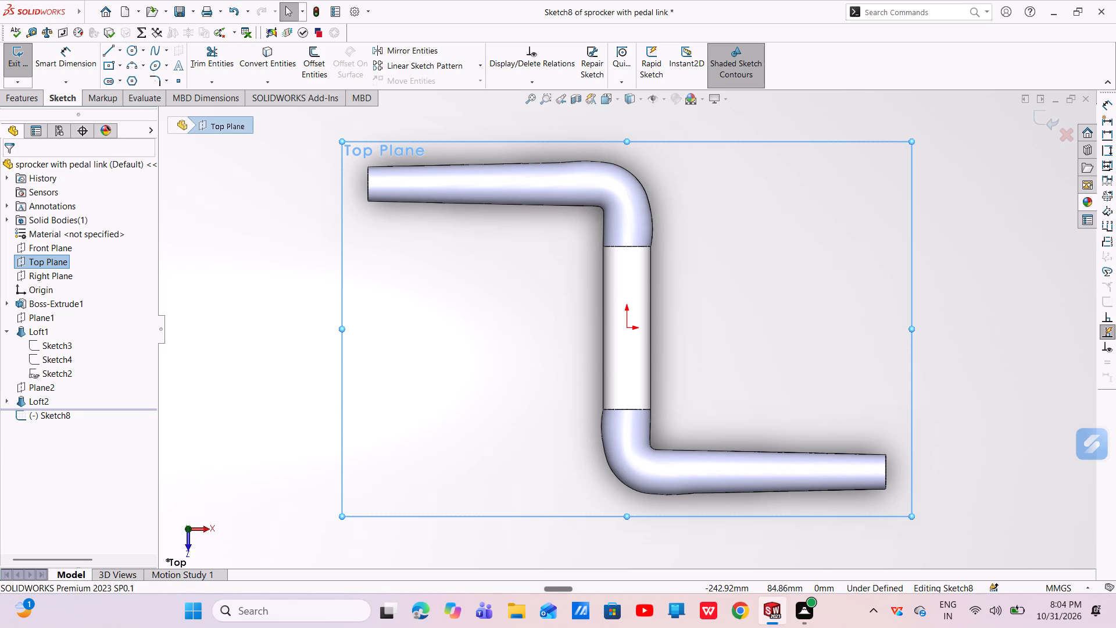
{"action": "left_click", "coordinate": [41, 105]}
{"action": "left_click", "coordinate": [54, 101]}
{"action": "left_click", "coordinate": [119, 69]}
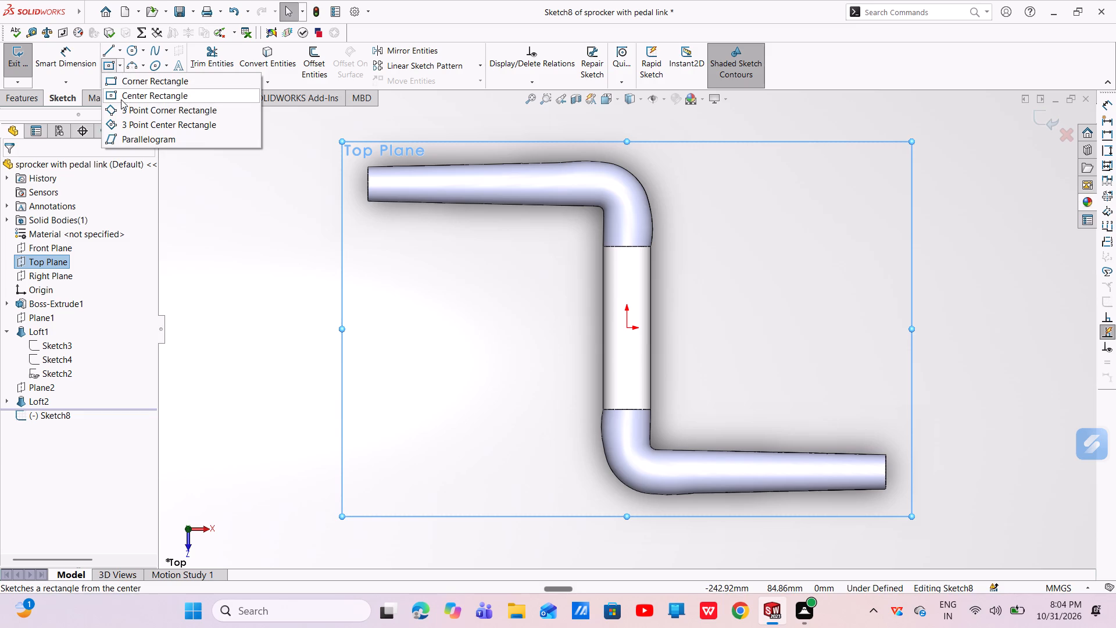
{"action": "left_click", "coordinate": [124, 94]}
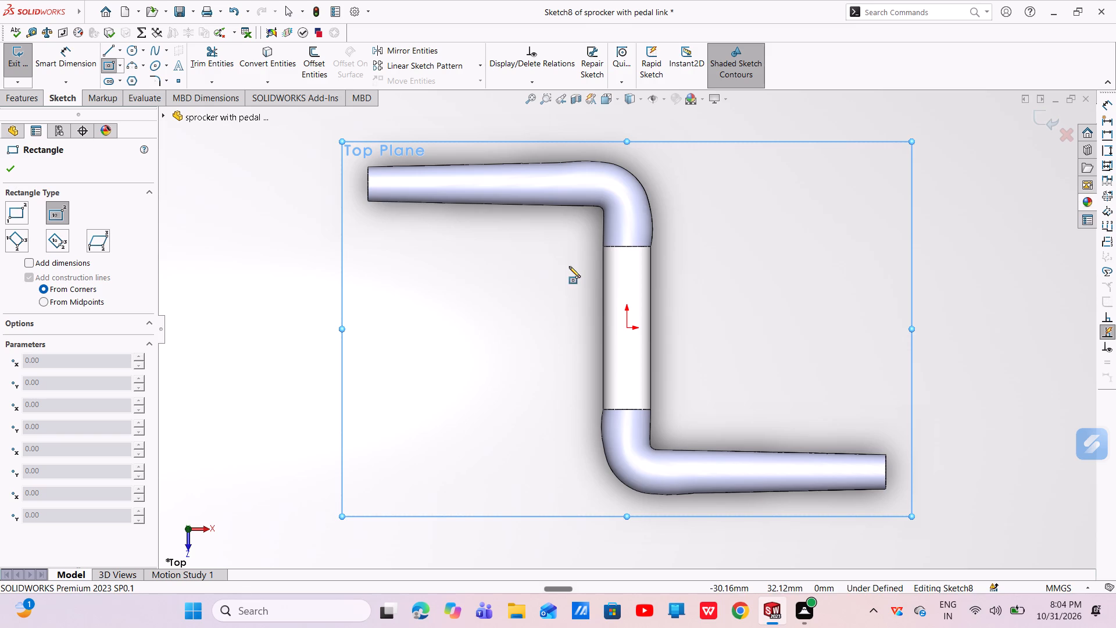
{"action": "left_click", "coordinate": [585, 239]}
{"action": "left_click", "coordinate": [771, 255]}
{"action": "right_click", "coordinate": [772, 254]}
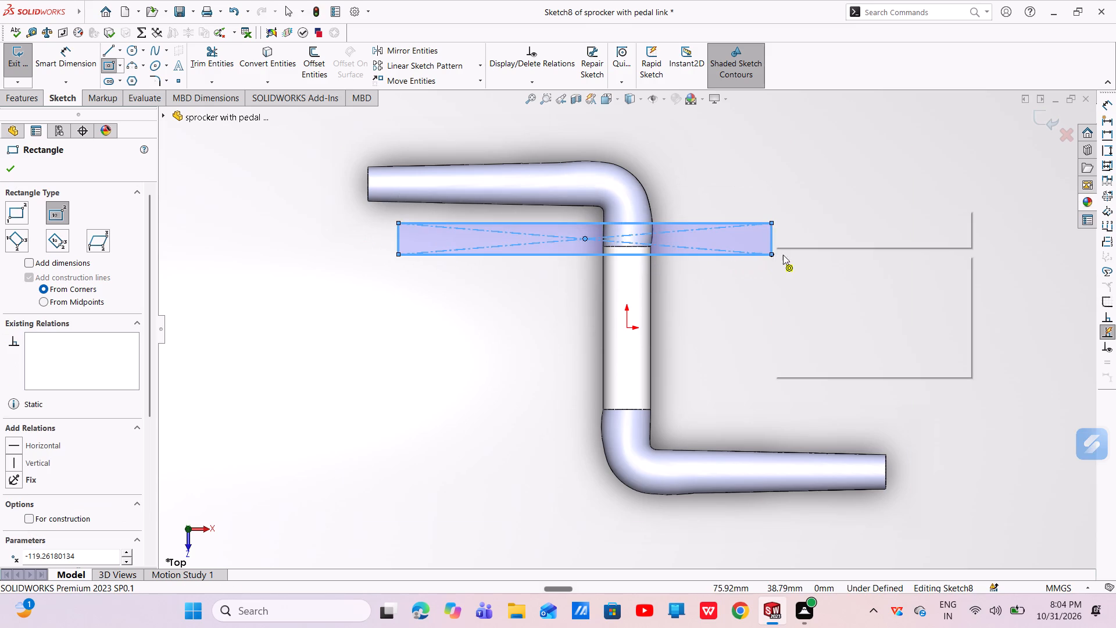
{"action": "left_click", "coordinate": [804, 261]}
Dimension the distance from the rectangle's edge nearest the origin to the origin as 38.5 mm.
{"action": "left_click", "coordinate": [58, 58]}
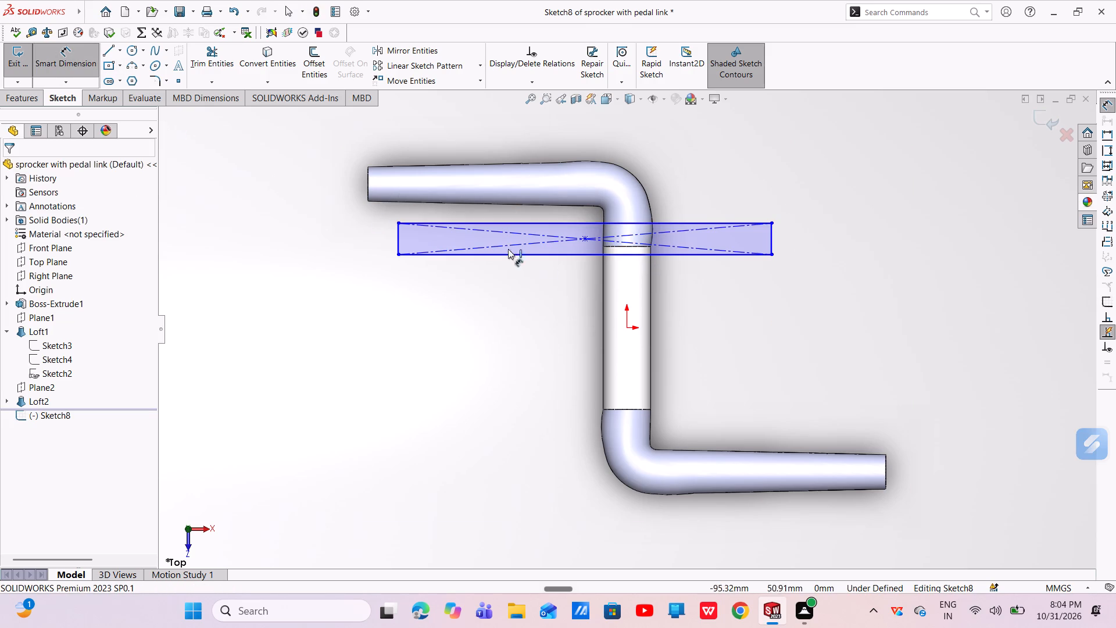
{"action": "left_click", "coordinate": [630, 254]}
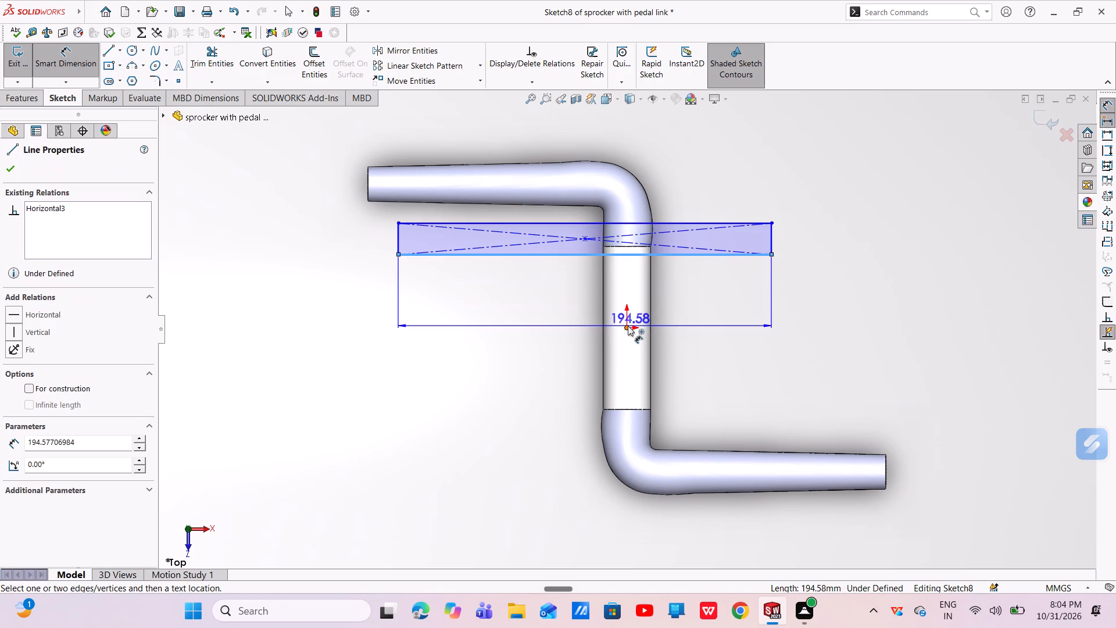
{"action": "left_click", "coordinate": [628, 326]}
{"action": "left_click", "coordinate": [842, 294]}
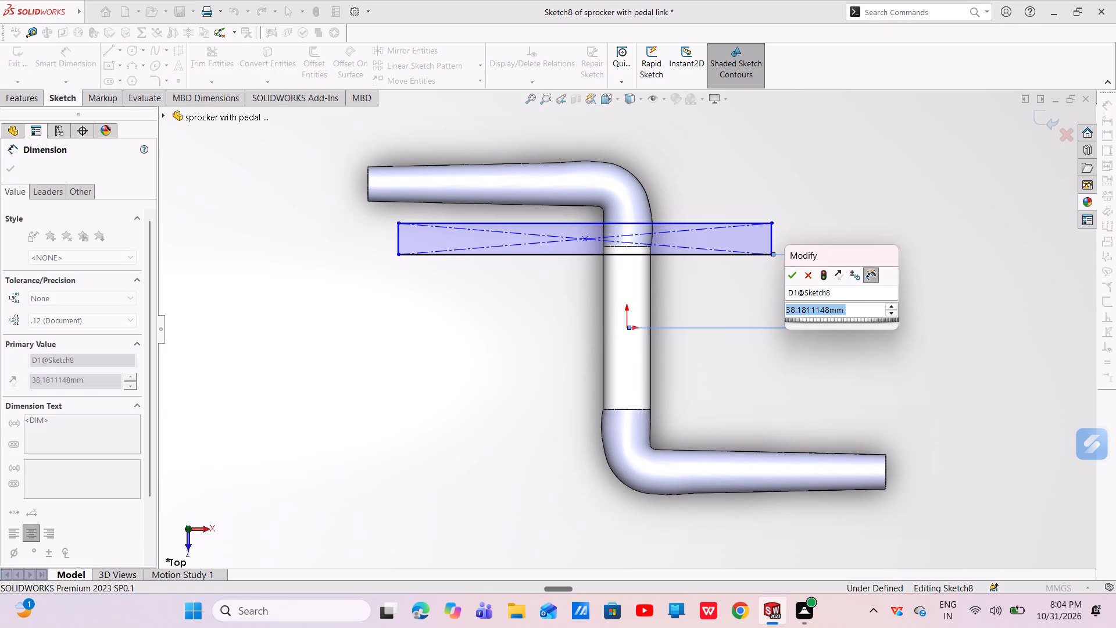
{"action": "key", "text": "BackSpace"}
{"action": "type", "text": "38.5"}
{"action": "key", "text": "Return"}
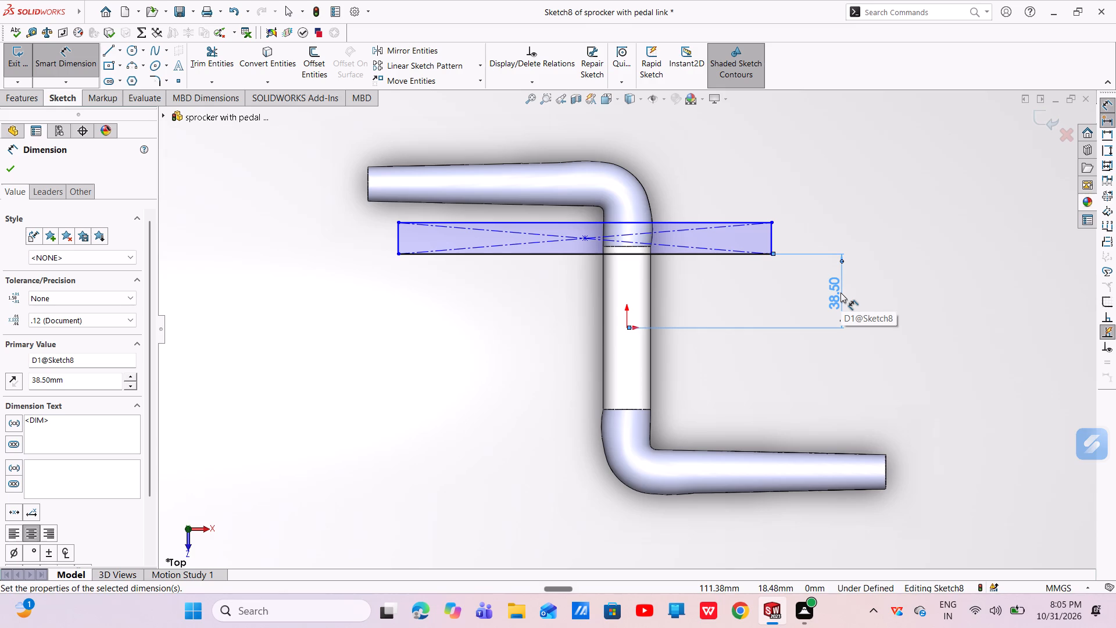
Dimension the rectangle's short side to 4 mm.
{"action": "left_click", "coordinate": [396, 238]}
{"action": "left_click", "coordinate": [341, 250]}
{"action": "key", "text": "BackSpace"}
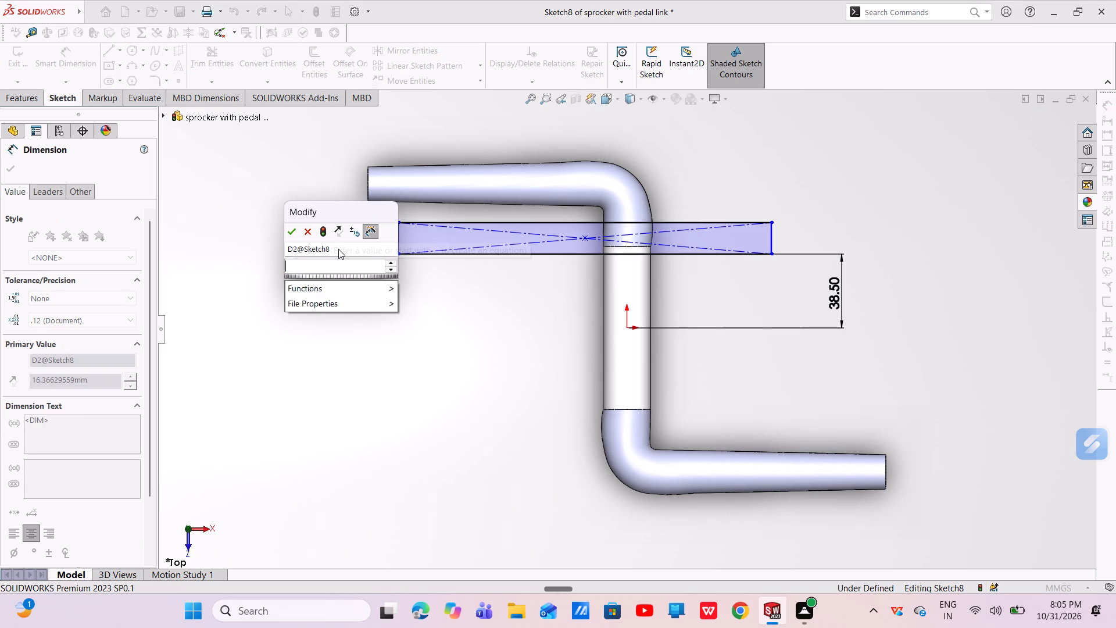
{"action": "key", "text": "4"}
{"action": "key", "text": "Return"}
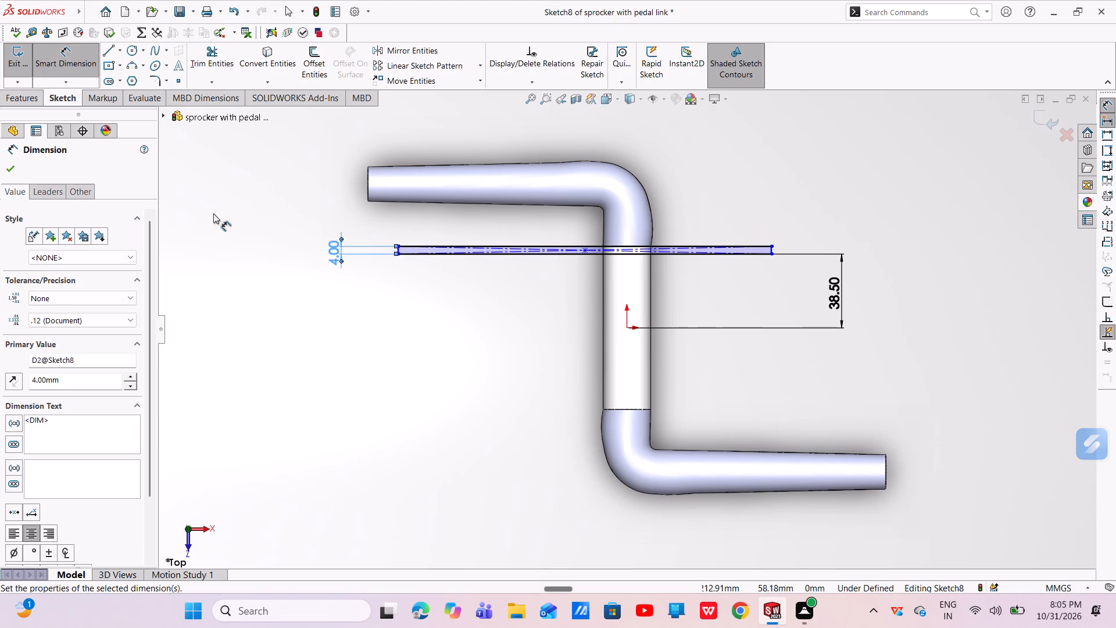
{"action": "left_click", "coordinate": [11, 169]}
Extrude-cut the thin rectangle through the shaft's end with a Mid Plane end condition and 85 mm depth.
{"action": "scroll", "coordinate": [602, 253], "scroll_direction": "down", "scroll_amount": 6}
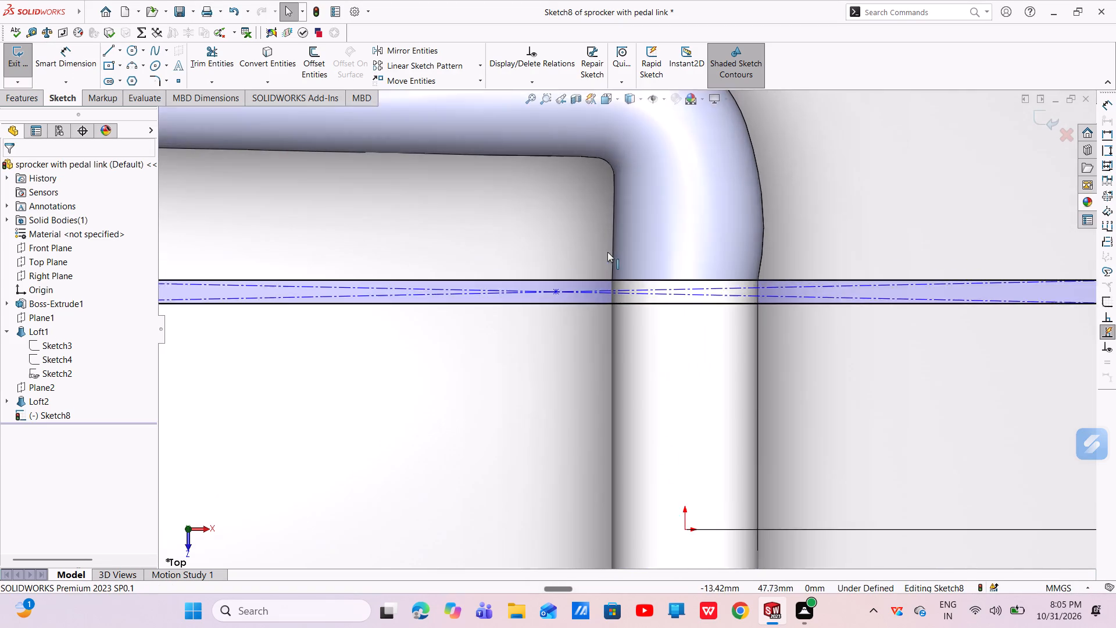
{"action": "scroll", "coordinate": [607, 252], "scroll_direction": "down", "scroll_amount": 1}
{"action": "scroll", "coordinate": [695, 301], "scroll_direction": "up", "scroll_amount": 8}
{"action": "scroll", "coordinate": [697, 349], "scroll_direction": "down", "scroll_amount": 4}
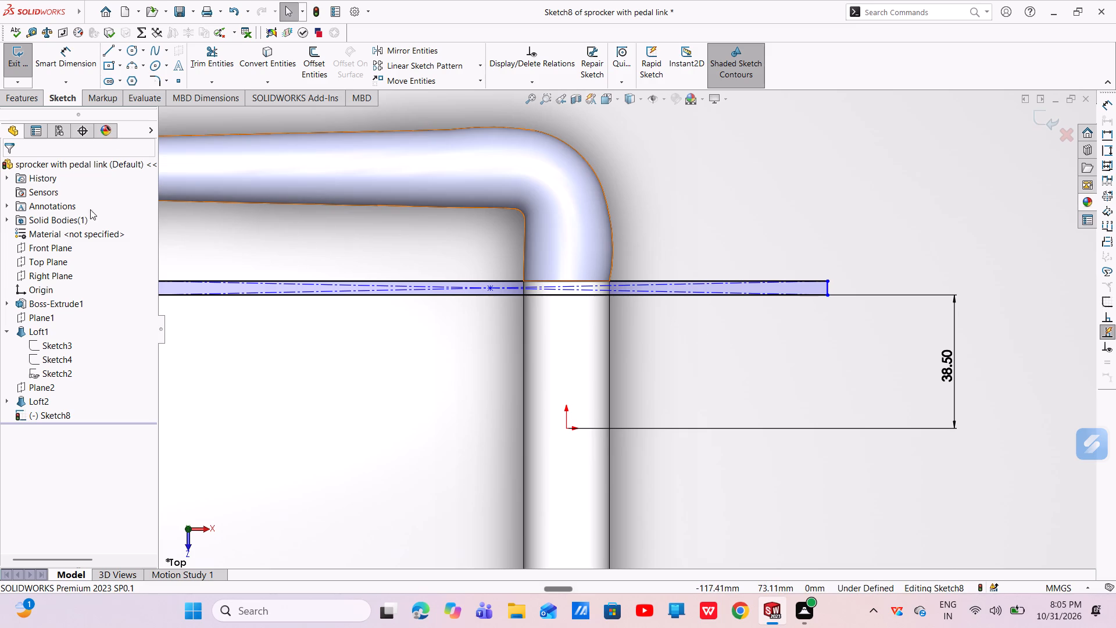
{"action": "left_click", "coordinate": [8, 100]}
{"action": "left_click", "coordinate": [190, 49]}
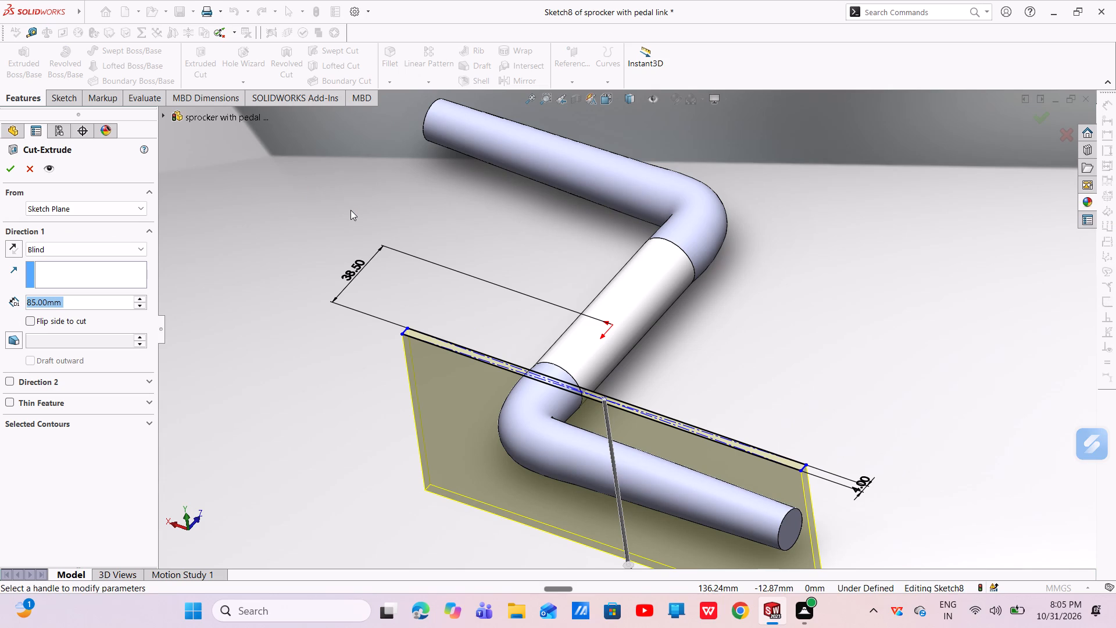
{"action": "left_click", "coordinate": [108, 248]}
{"action": "left_click", "coordinate": [88, 338]}
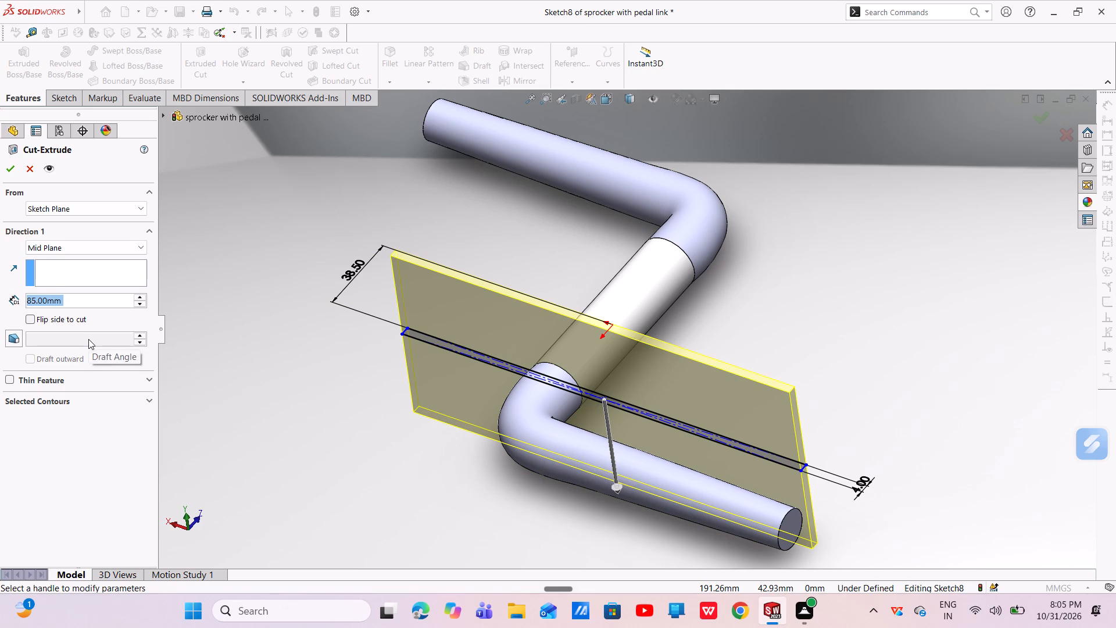
{"action": "left_click", "coordinate": [14, 170]}
{"action": "left_click", "coordinate": [26, 33]}
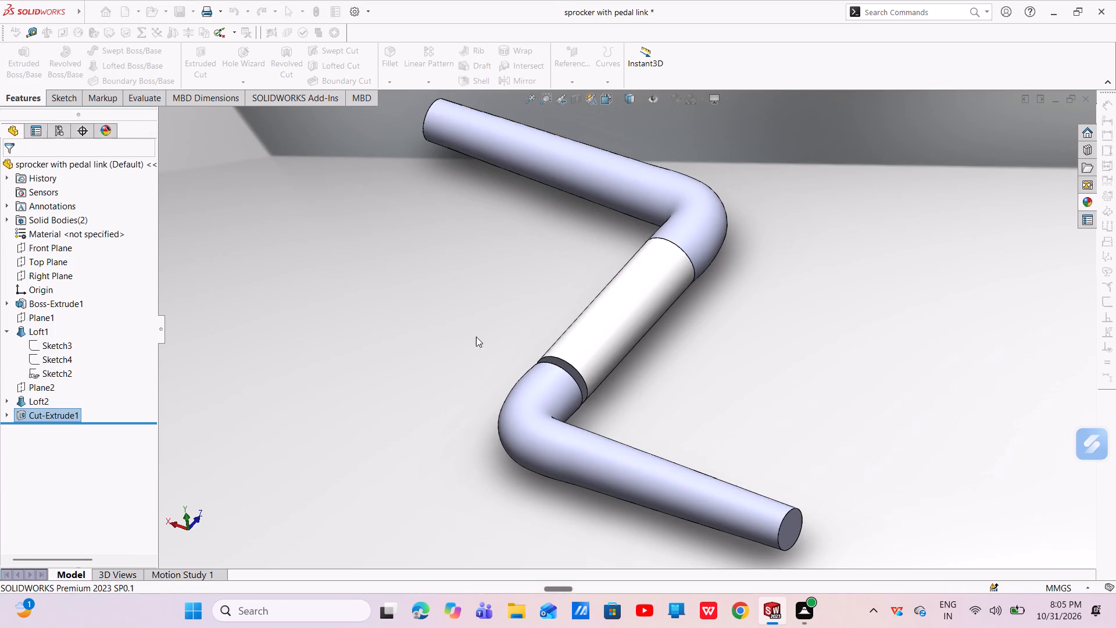
Start a sketch on the Front Plane and draw a circle about 16.8 mm in diameter near the Loft2 arm's free end.
{"action": "scroll", "coordinate": [593, 377], "scroll_direction": "up", "scroll_amount": 2}
{"action": "middle_click_drag", "start_coordinate": [592, 382], "coordinate": [520, 388]}
{"action": "scroll", "coordinate": [546, 358], "scroll_direction": "down", "scroll_amount": 7}
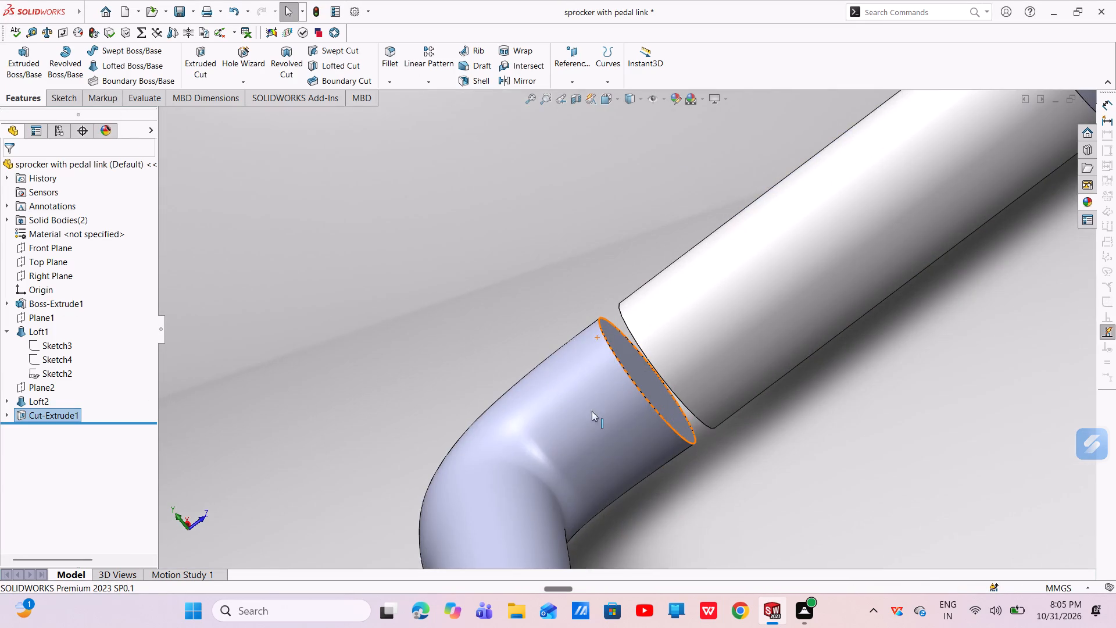
{"action": "middle_click_drag", "start_coordinate": [611, 410], "coordinate": [656, 424]}
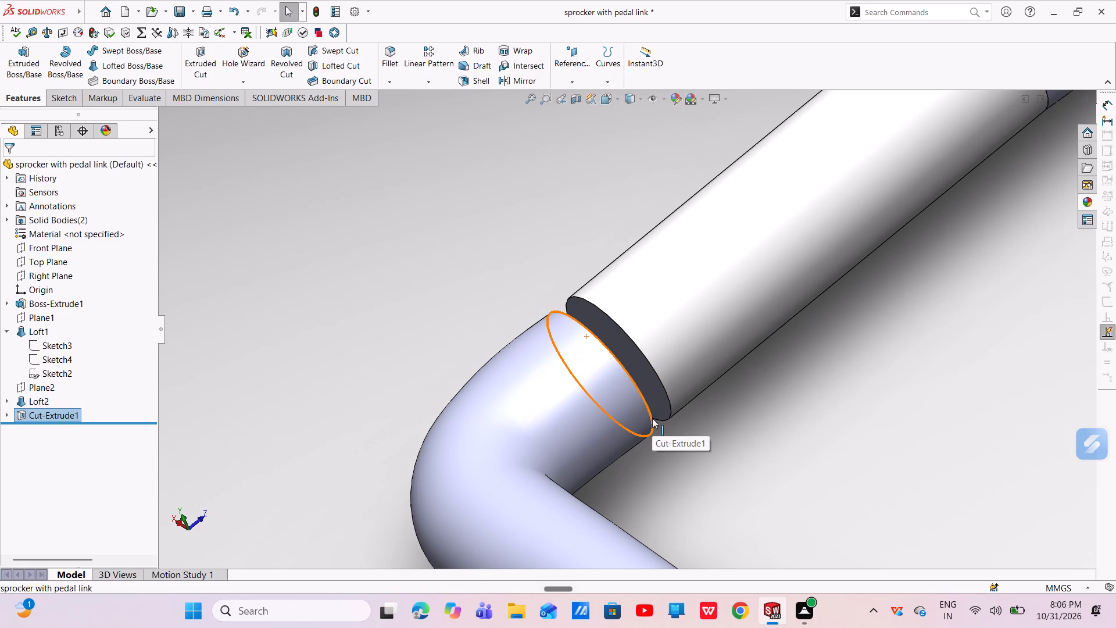
{"action": "left_click", "coordinate": [54, 245]}
{"action": "left_click", "coordinate": [60, 233]}
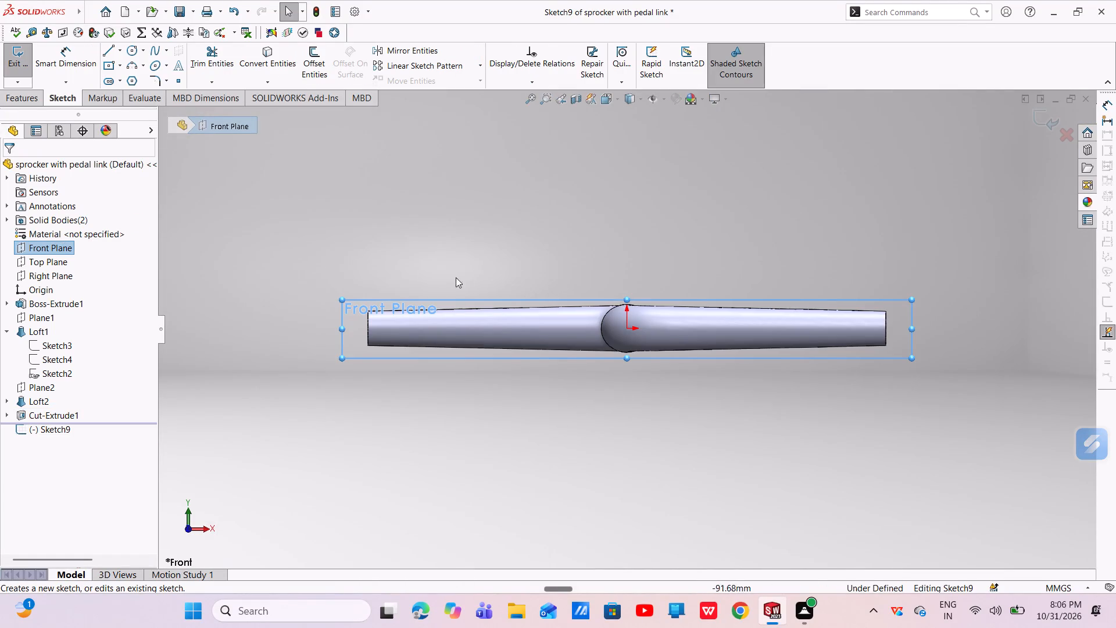
{"action": "scroll", "coordinate": [395, 325], "scroll_direction": "down", "scroll_amount": 3}
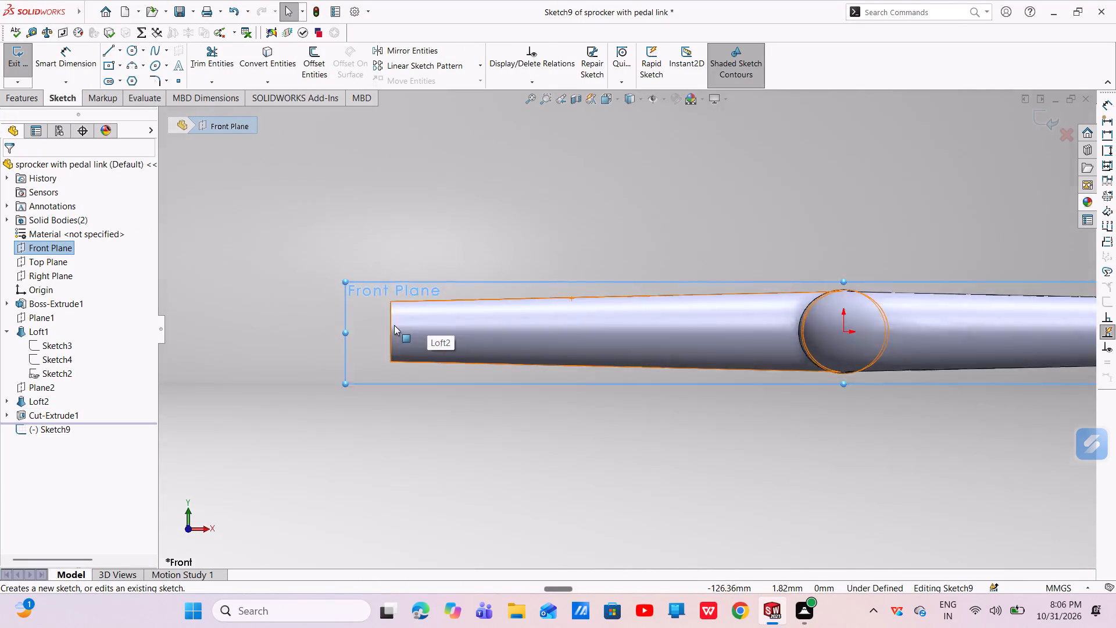
{"action": "scroll", "coordinate": [394, 325], "scroll_direction": "down", "scroll_amount": 3}
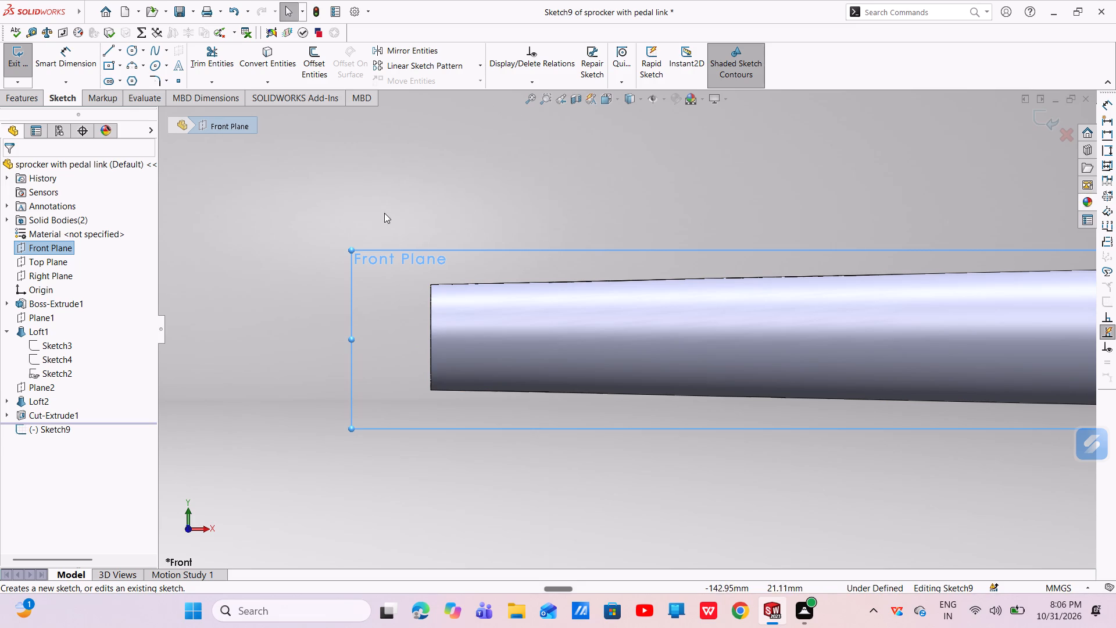
{"action": "left_click", "coordinate": [133, 51]}
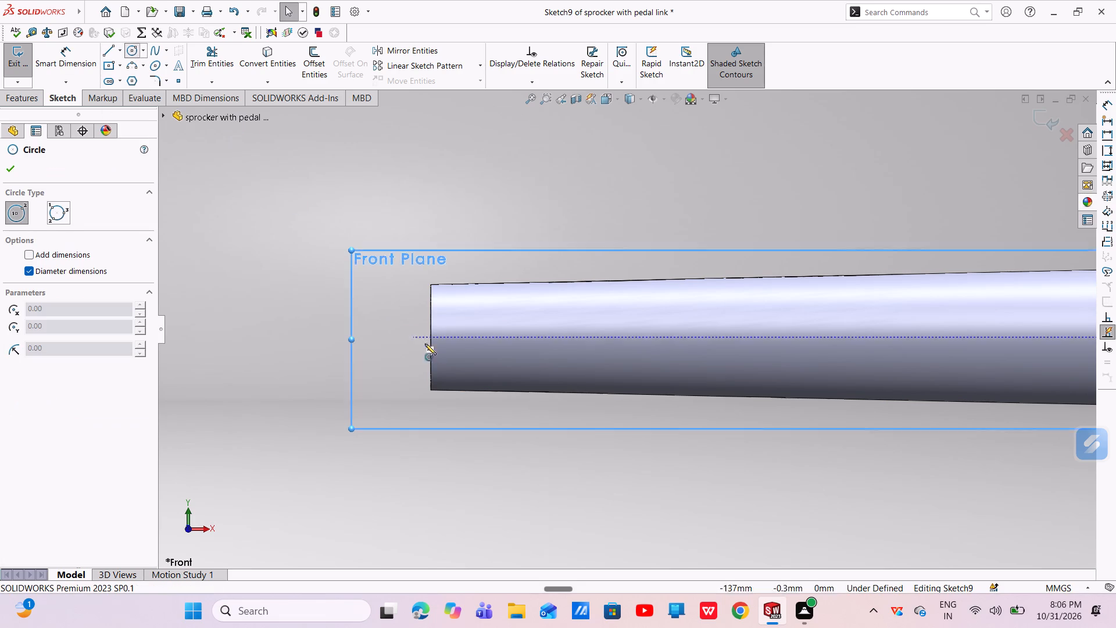
{"action": "left_click", "coordinate": [506, 331]}
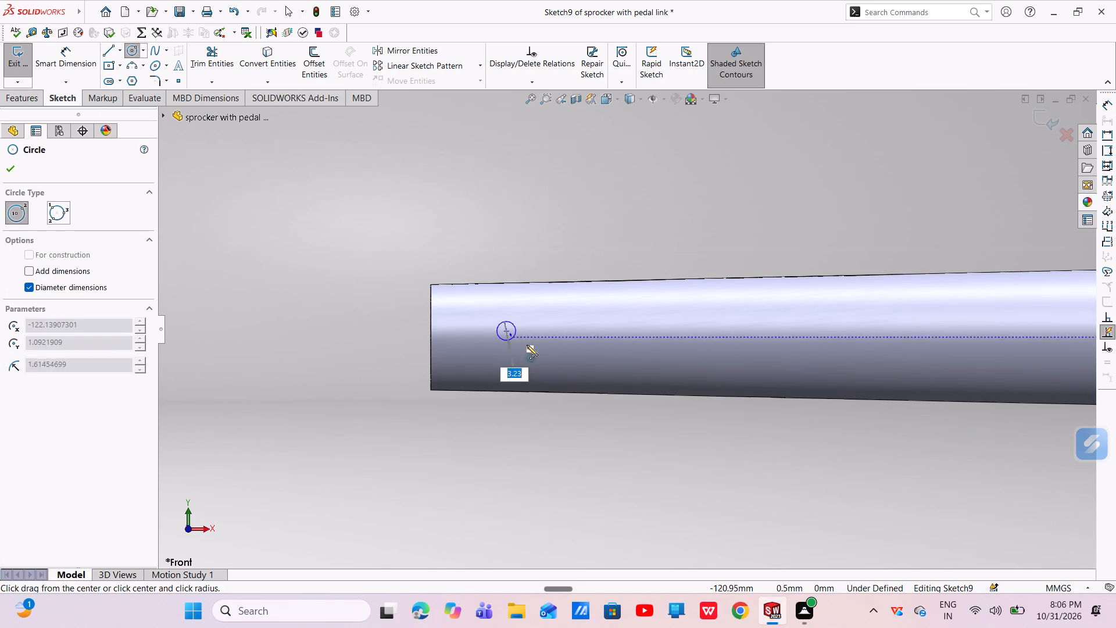
{"action": "left_click", "coordinate": [546, 359]}
{"action": "right_click", "coordinate": [548, 359]}
{"action": "left_click", "coordinate": [563, 366]}
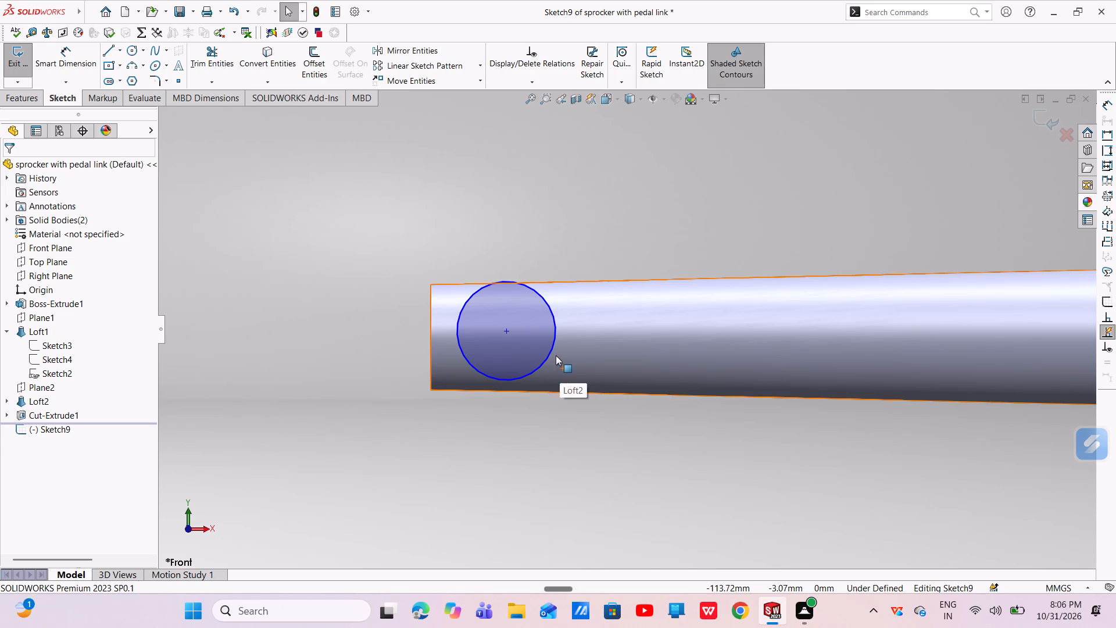
Dimension the circle's diameter to 10 mm.
{"action": "left_click", "coordinate": [58, 67]}
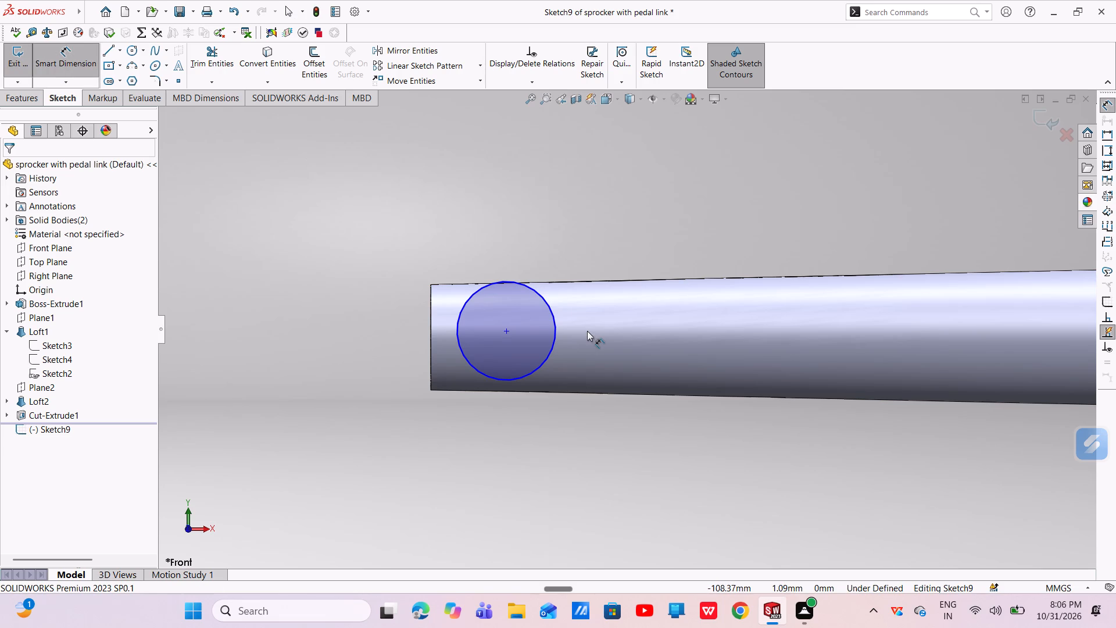
{"action": "left_click", "coordinate": [553, 348]}
{"action": "left_click", "coordinate": [579, 195]}
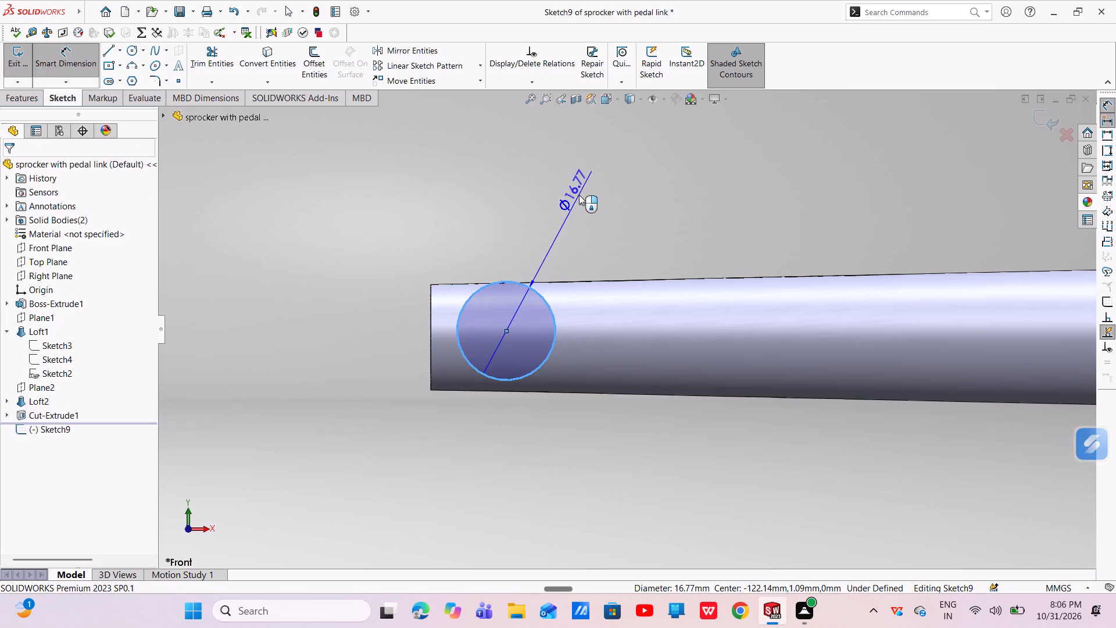
{"action": "key", "text": "BackSpace"}
{"action": "type", "text": "10"}
{"action": "key", "text": "Return"}
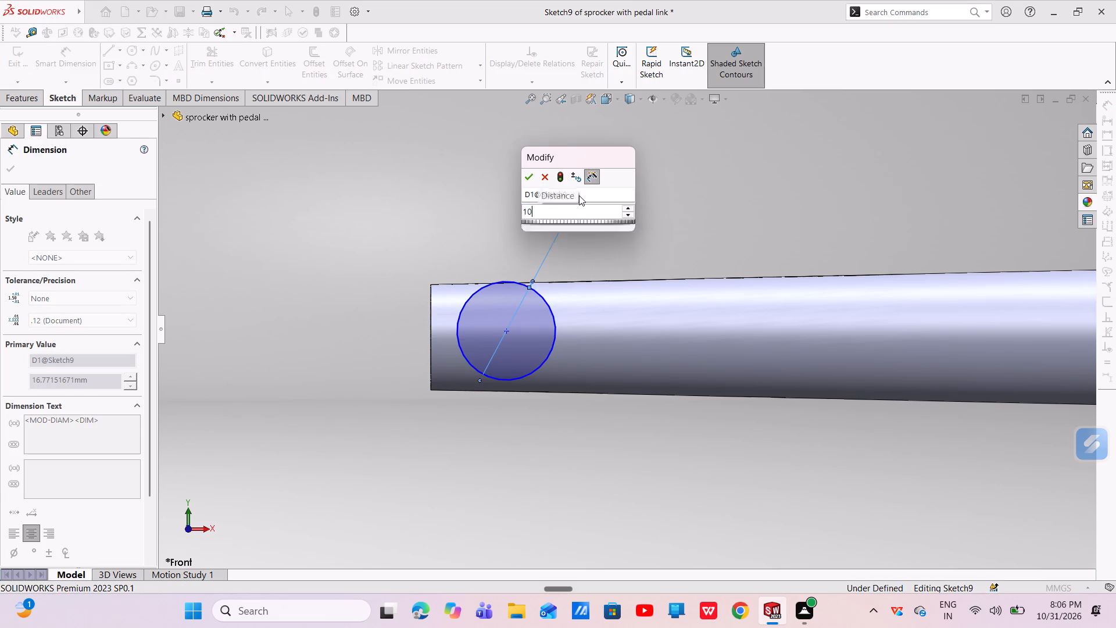
Dimension the distance from the Loft2 arm's end edge to the circle's center as 10 mm.
{"action": "left_click", "coordinate": [431, 337]}
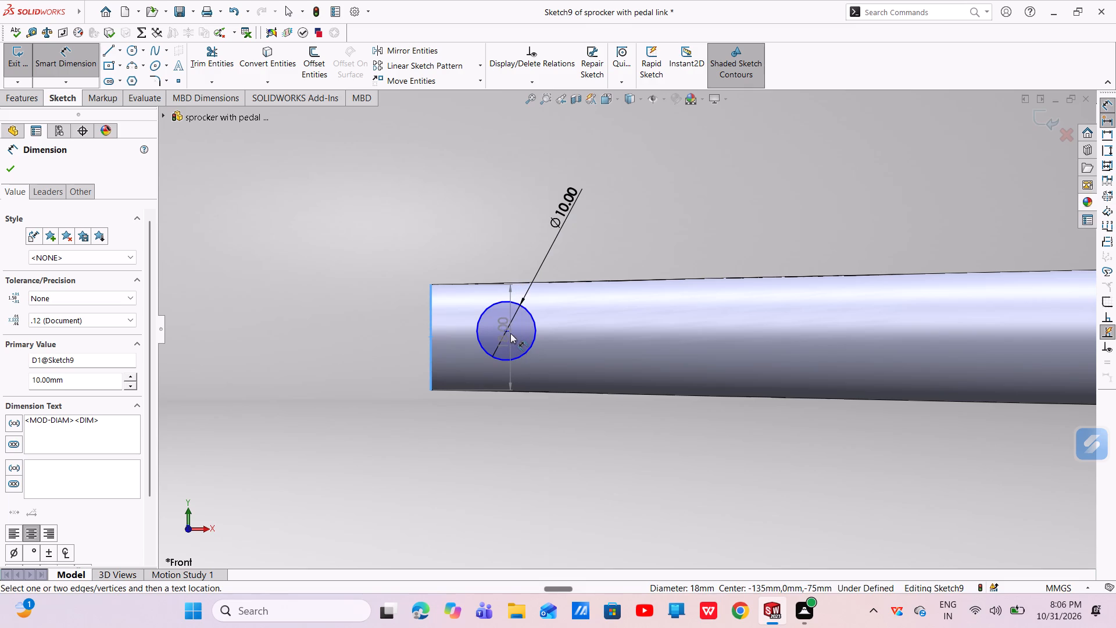
{"action": "left_click", "coordinate": [507, 332]}
{"action": "left_click", "coordinate": [473, 435]}
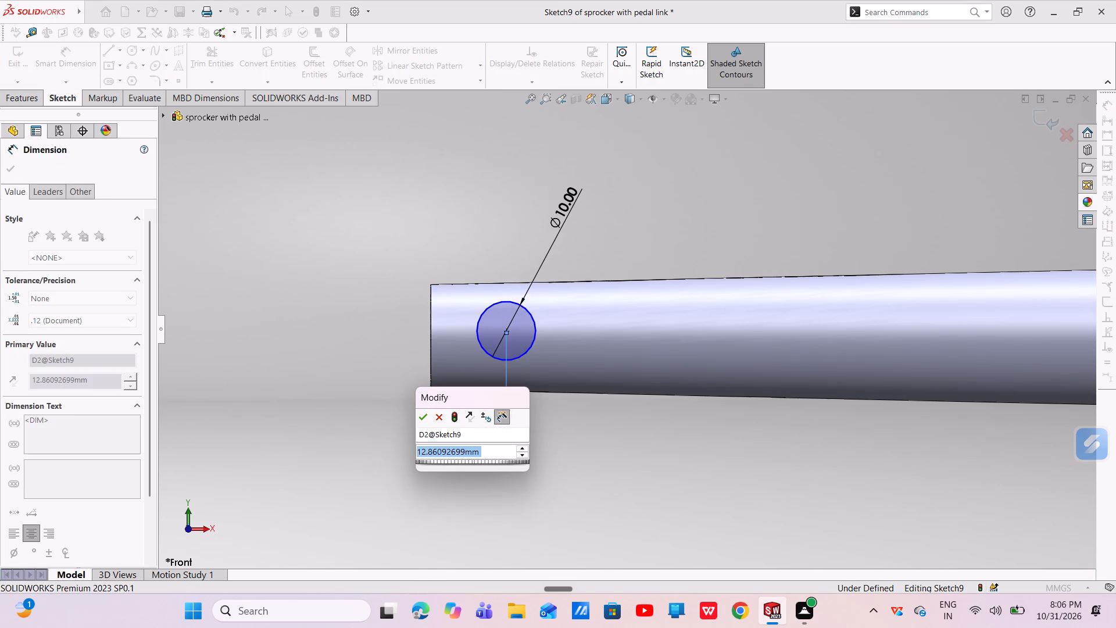
{"action": "key", "text": "BackSpace"}
{"action": "type", "text": "10"}
{"action": "key", "text": "Return"}
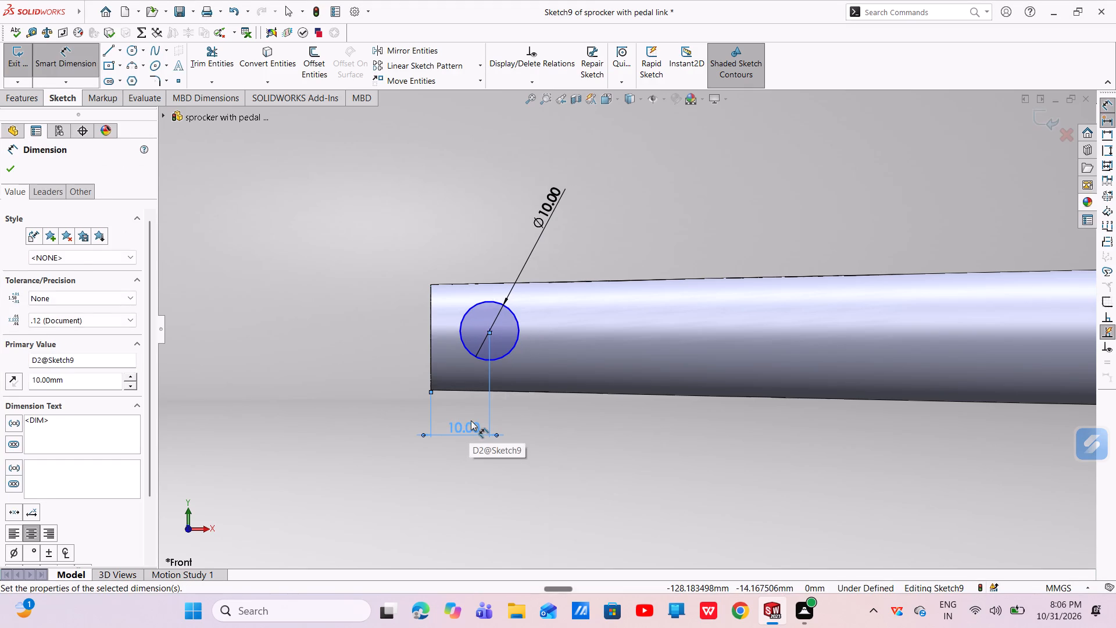
{"action": "key", "text": "Escape"}
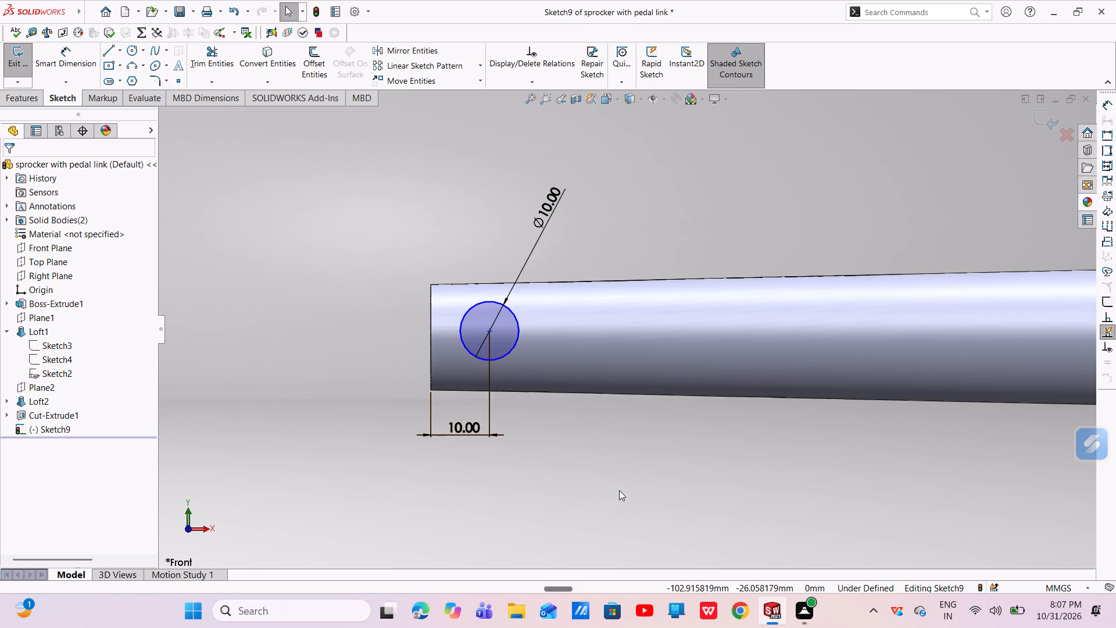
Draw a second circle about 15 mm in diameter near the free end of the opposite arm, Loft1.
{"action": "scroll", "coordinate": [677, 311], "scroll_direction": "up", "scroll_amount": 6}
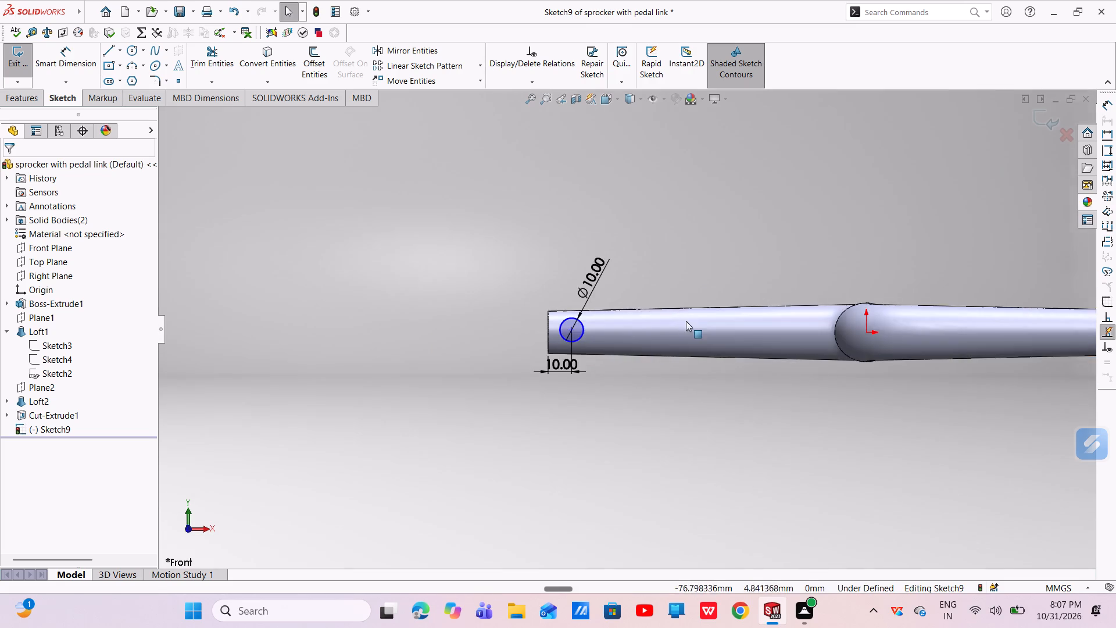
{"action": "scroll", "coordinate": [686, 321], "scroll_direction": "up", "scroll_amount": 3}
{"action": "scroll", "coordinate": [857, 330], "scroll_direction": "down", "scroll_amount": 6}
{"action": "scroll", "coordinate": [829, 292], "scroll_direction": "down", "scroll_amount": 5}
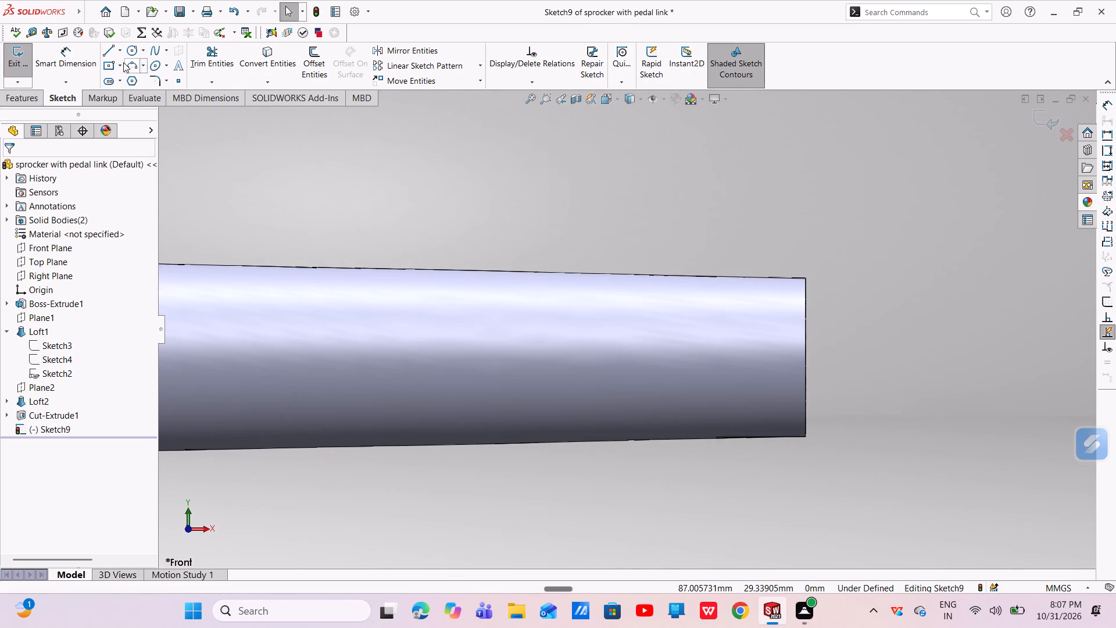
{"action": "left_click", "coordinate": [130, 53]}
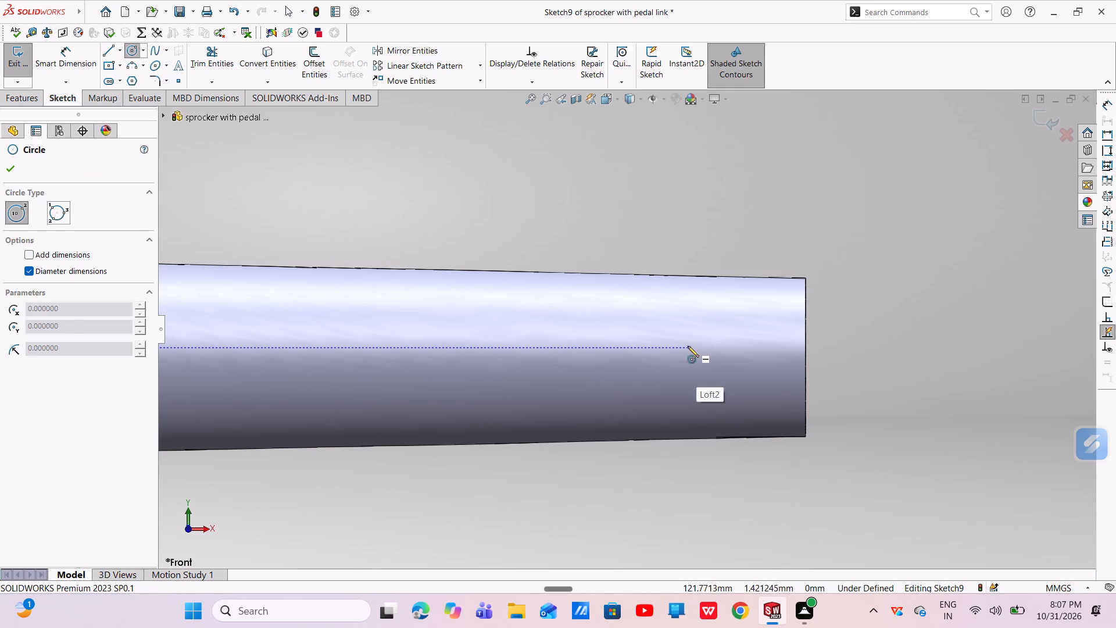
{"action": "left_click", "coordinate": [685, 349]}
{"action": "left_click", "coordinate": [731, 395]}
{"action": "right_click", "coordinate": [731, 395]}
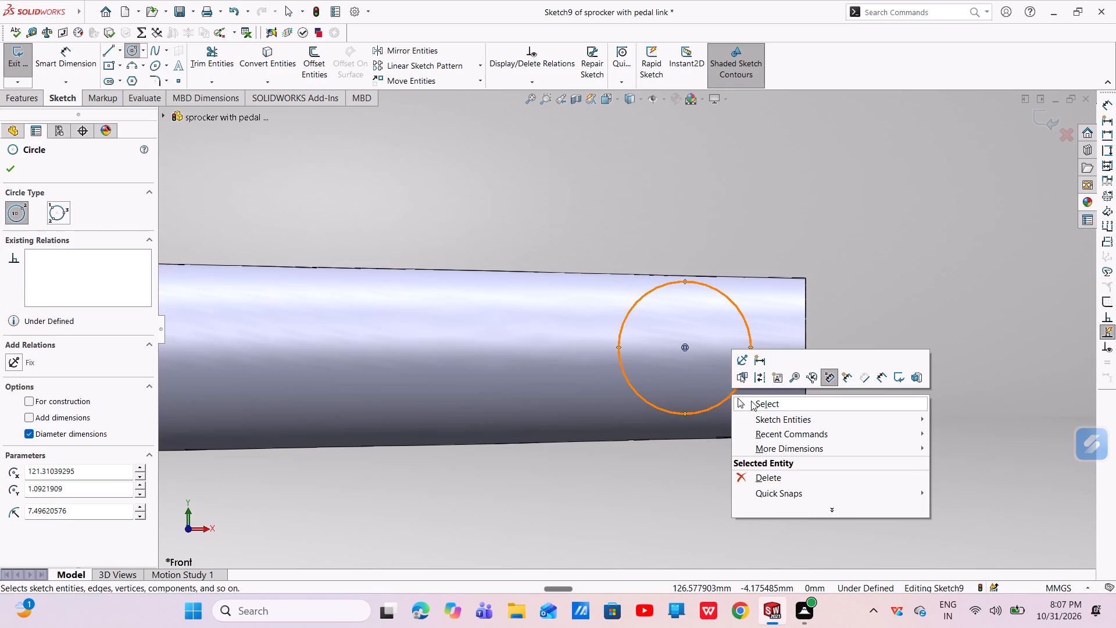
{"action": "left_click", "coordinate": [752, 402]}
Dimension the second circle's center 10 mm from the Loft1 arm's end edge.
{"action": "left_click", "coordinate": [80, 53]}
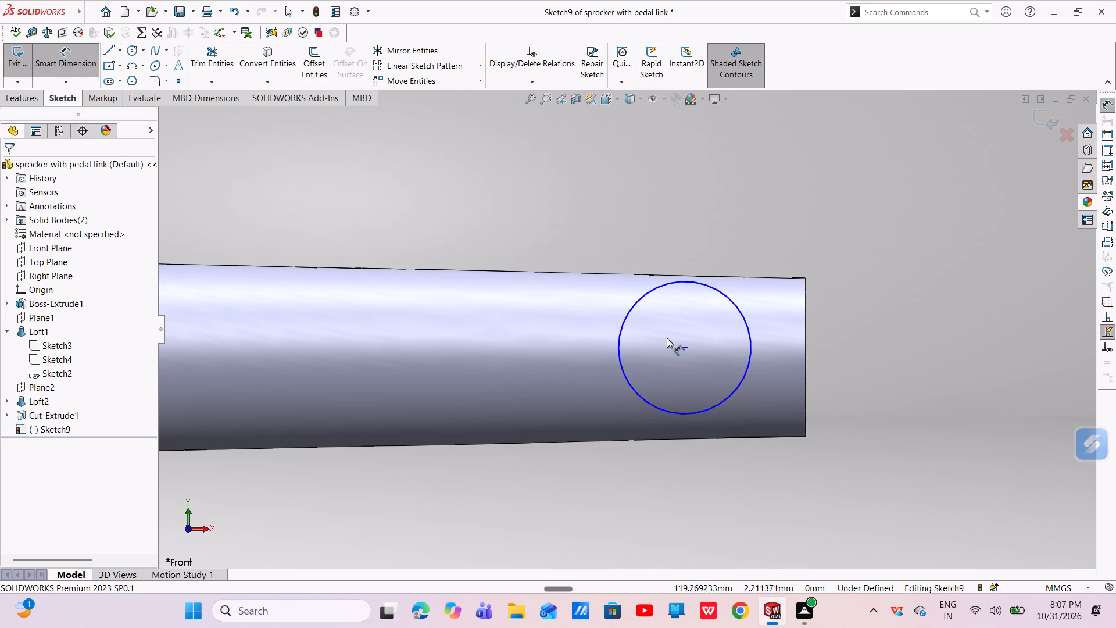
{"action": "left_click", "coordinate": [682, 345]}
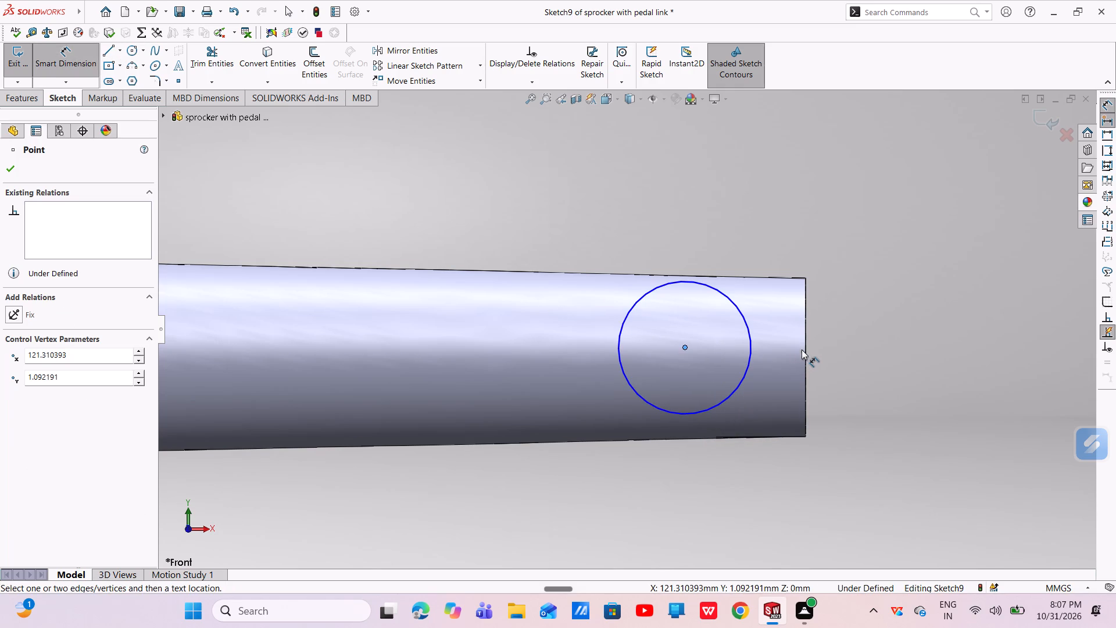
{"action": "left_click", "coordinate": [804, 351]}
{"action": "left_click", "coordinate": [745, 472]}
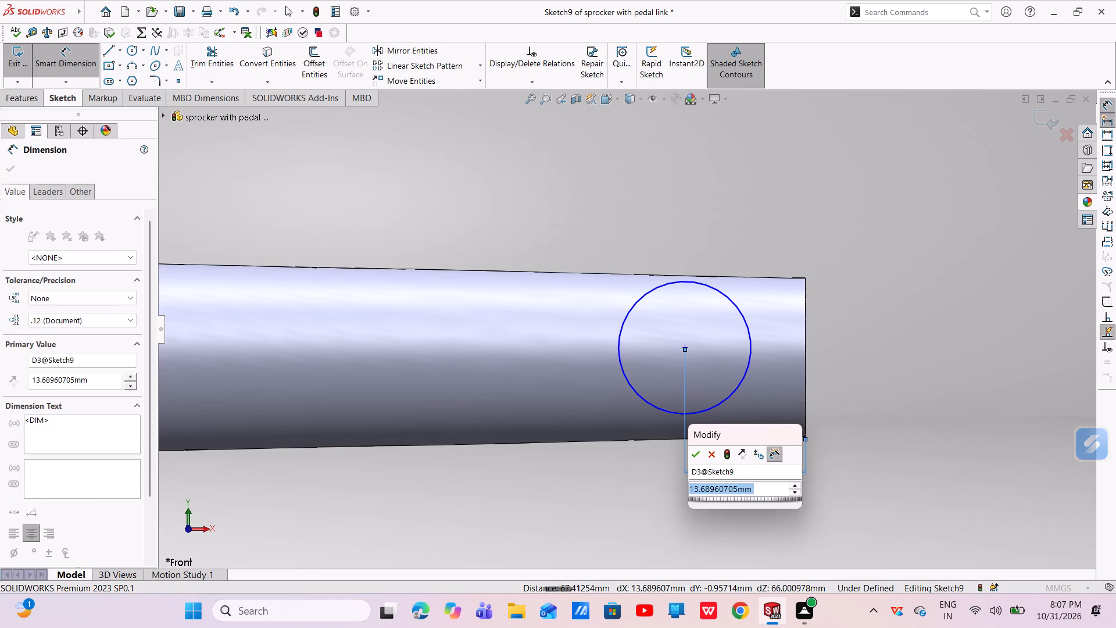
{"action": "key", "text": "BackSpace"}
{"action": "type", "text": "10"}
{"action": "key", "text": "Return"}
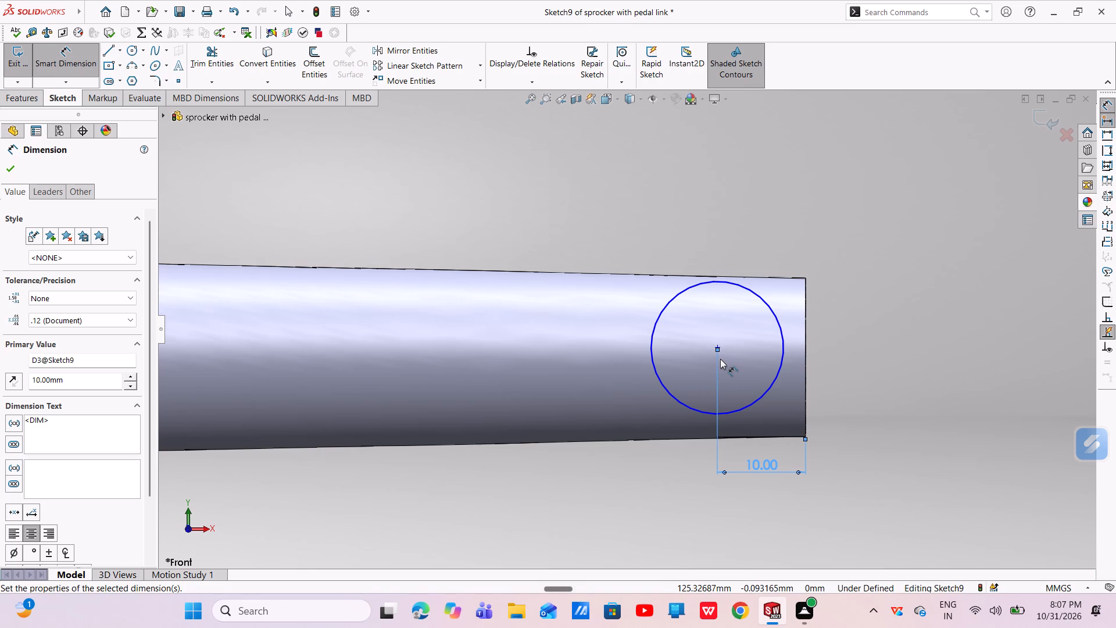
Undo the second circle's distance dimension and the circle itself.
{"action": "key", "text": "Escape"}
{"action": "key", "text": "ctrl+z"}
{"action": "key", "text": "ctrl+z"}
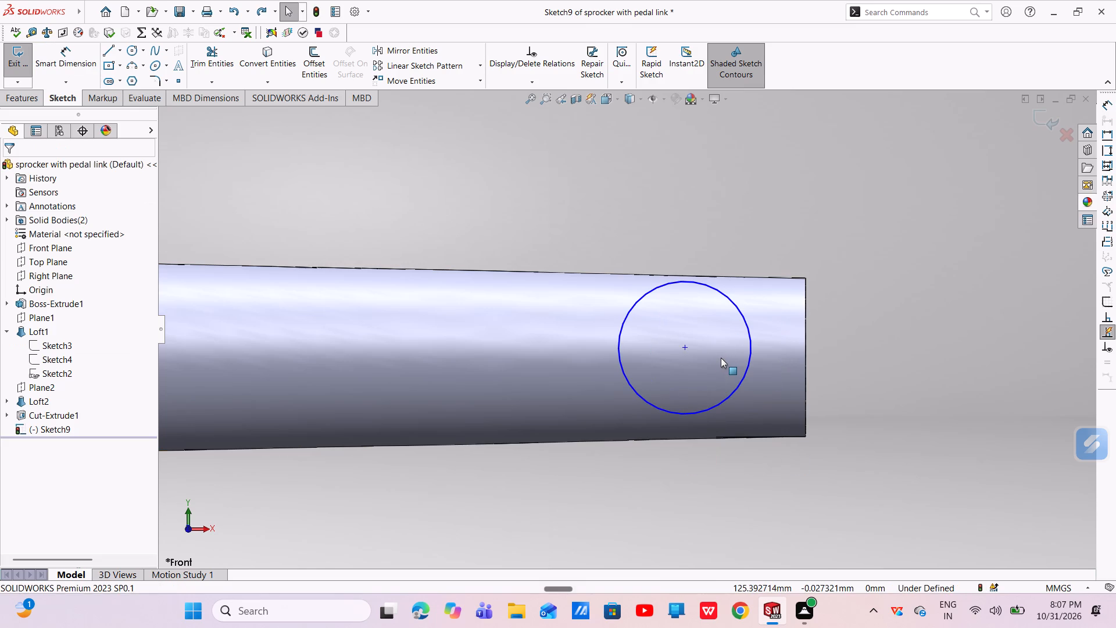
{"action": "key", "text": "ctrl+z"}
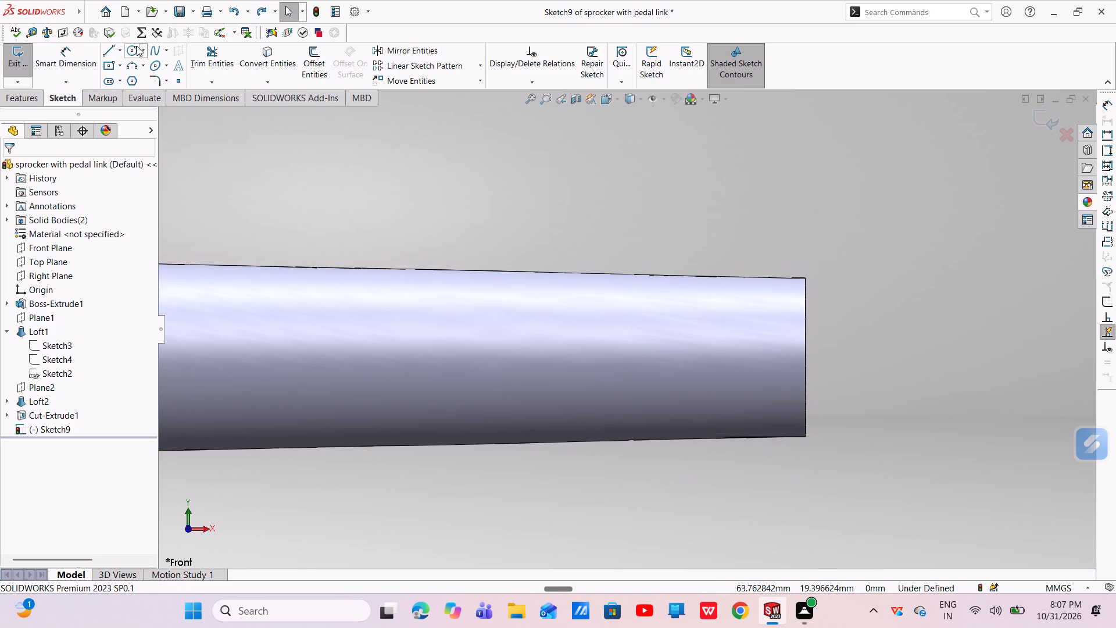
Draw a circle about 14.4 mm in diameter near the Loft1 arm's free end, centered level with the origin.
{"action": "left_click", "coordinate": [130, 51]}
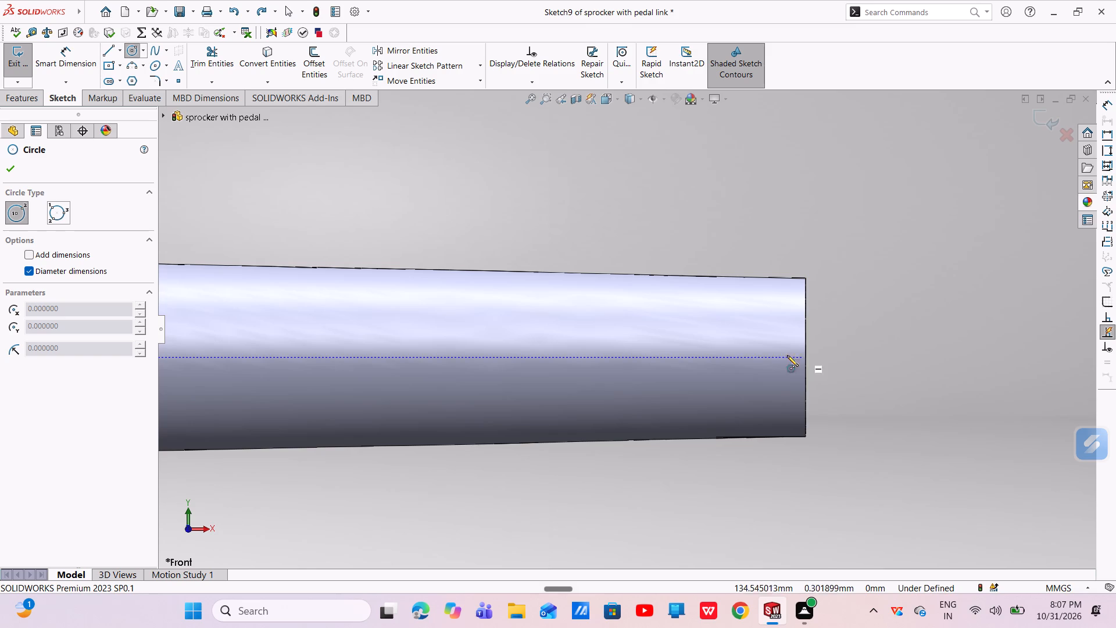
{"action": "left_click", "coordinate": [651, 358]}
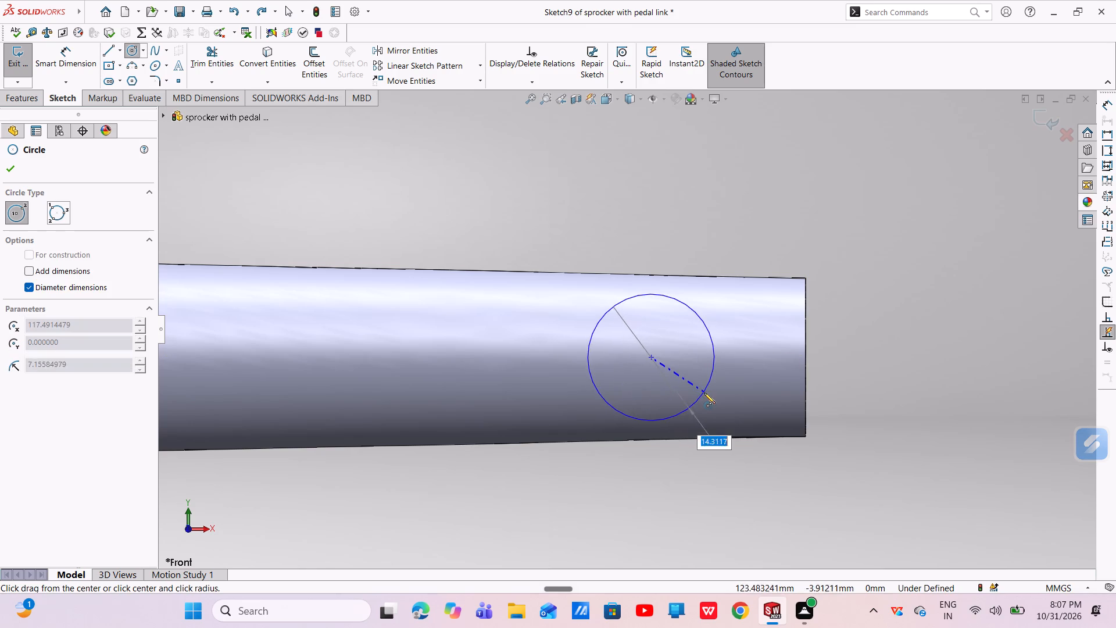
{"action": "left_click", "coordinate": [704, 392]}
{"action": "right_click", "coordinate": [704, 392]}
{"action": "left_click", "coordinate": [722, 398]}
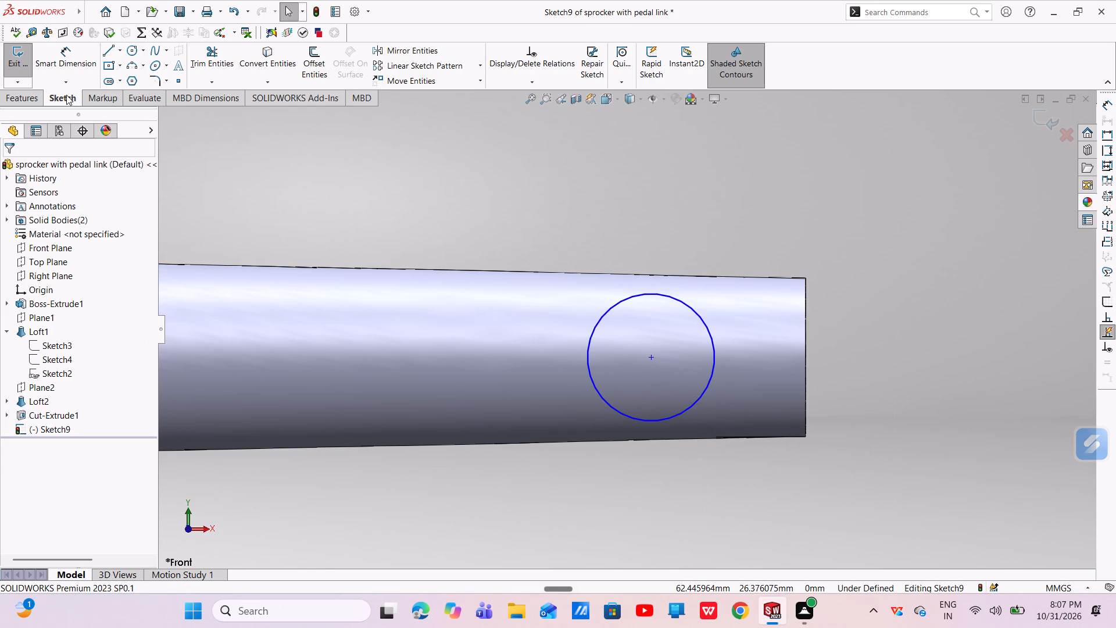
Dimension the diameter of the circle on the Loft1 arm to 10 mm.
{"action": "left_click", "coordinate": [69, 65]}
{"action": "left_click", "coordinate": [663, 293]}
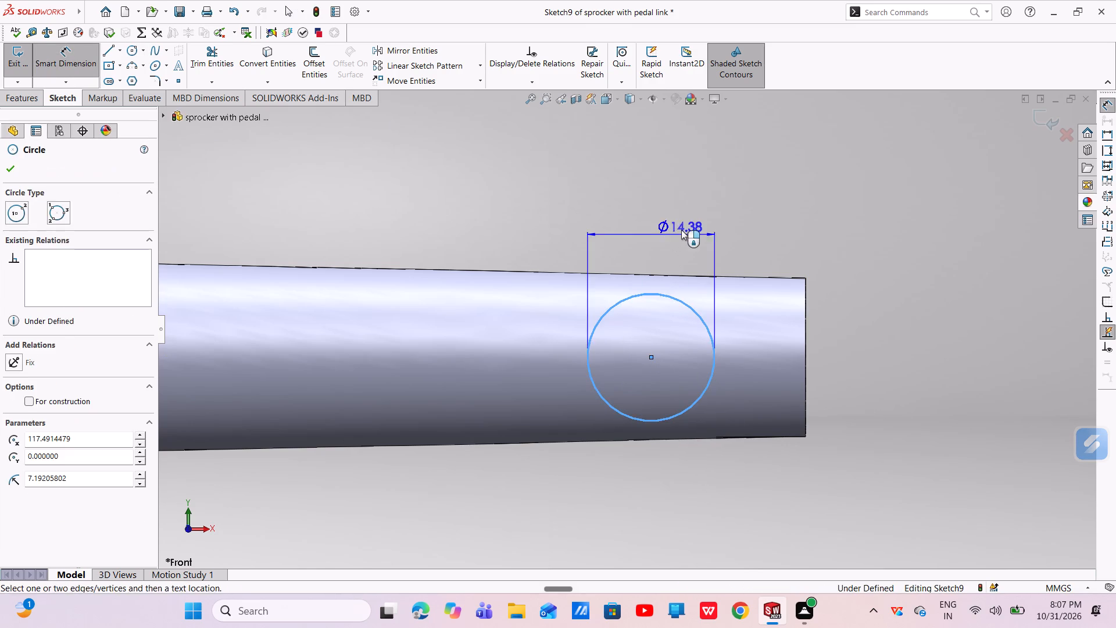
{"action": "left_click", "coordinate": [688, 221]}
{"action": "key", "text": "BackSpace"}
{"action": "key", "text": "1"}
{"action": "key", "text": "0"}
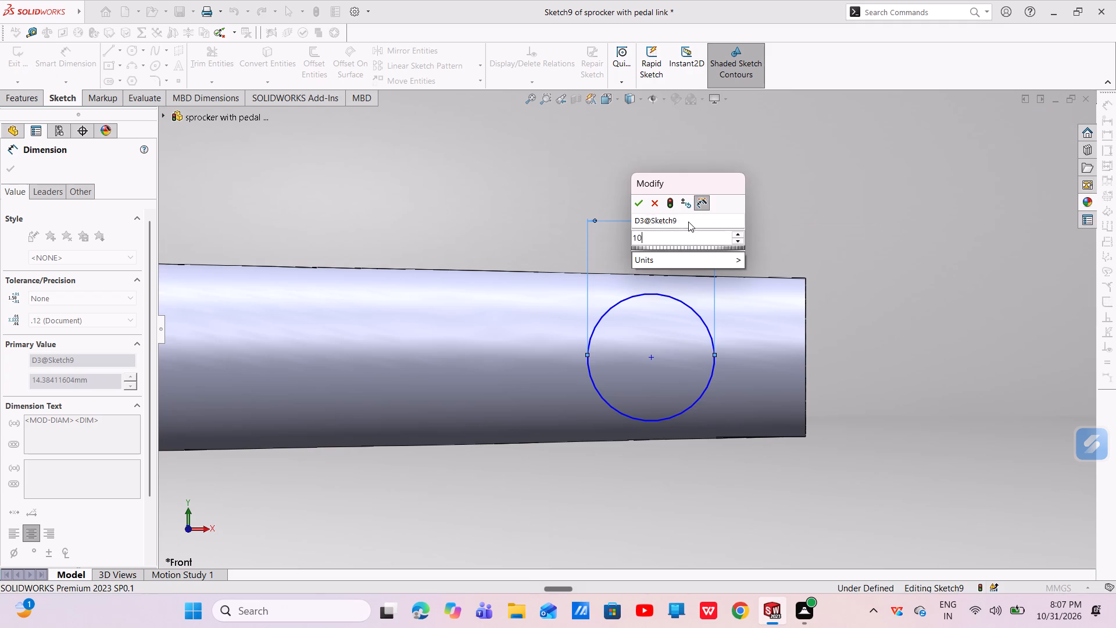
{"action": "key", "text": "Return"}
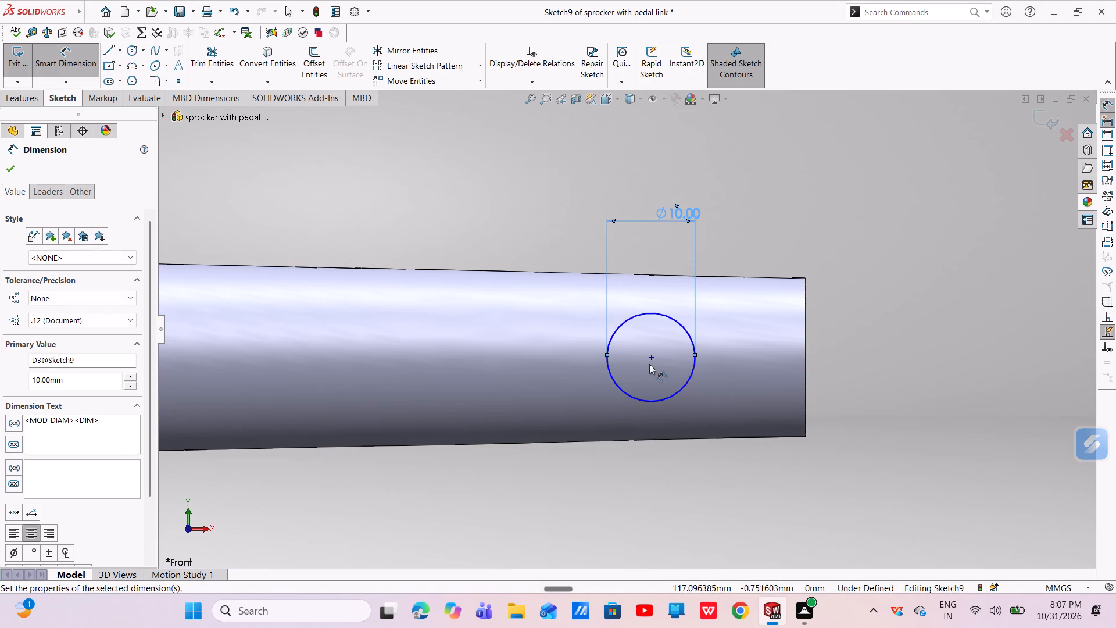
Dimension the distance from that circle's center to the Loft1 arm's end edge as 10 mm.
{"action": "left_click", "coordinate": [650, 358]}
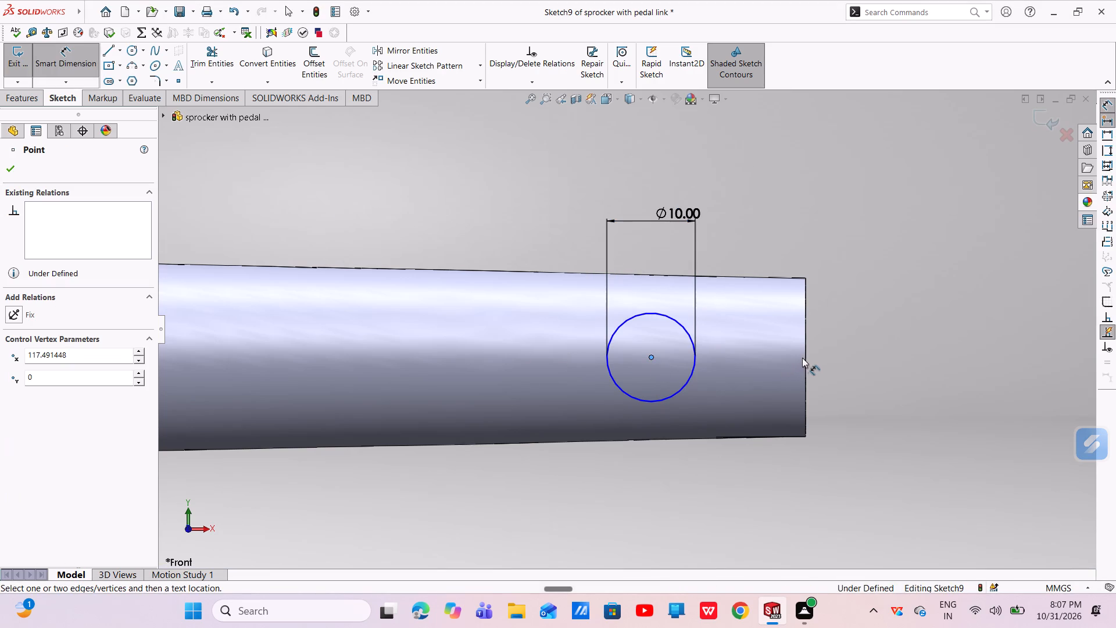
{"action": "left_click", "coordinate": [804, 356]}
{"action": "left_click", "coordinate": [746, 462]}
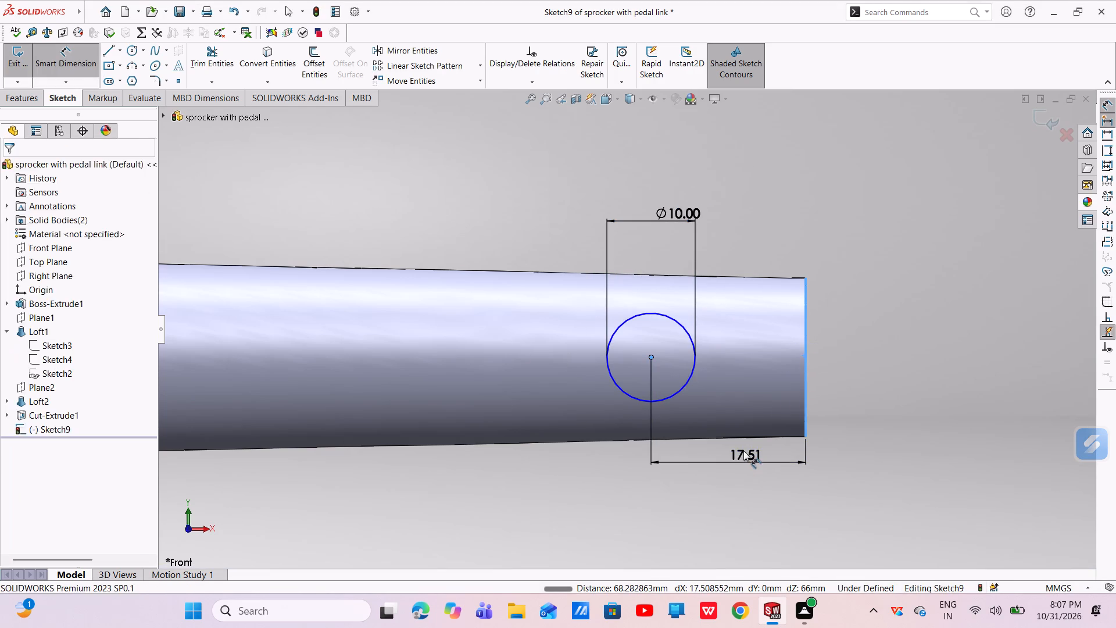
{"action": "key", "text": "BackSpace"}
{"action": "type", "text": "10"}
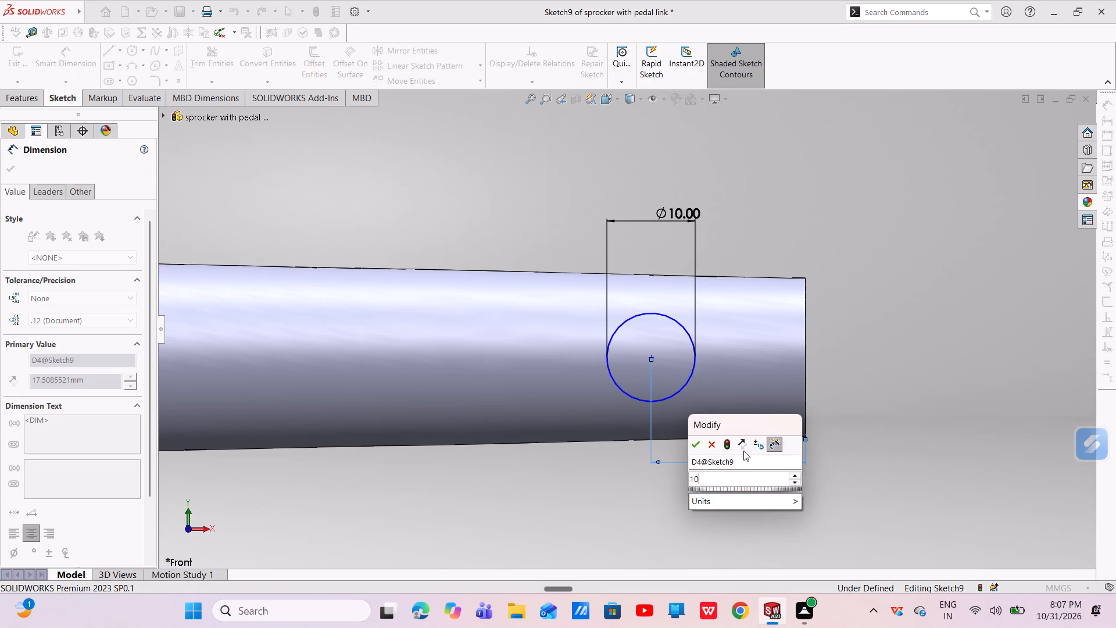
{"action": "key", "text": "Return"}
{"action": "key", "text": "Escape"}
{"action": "key", "text": "Escape"}
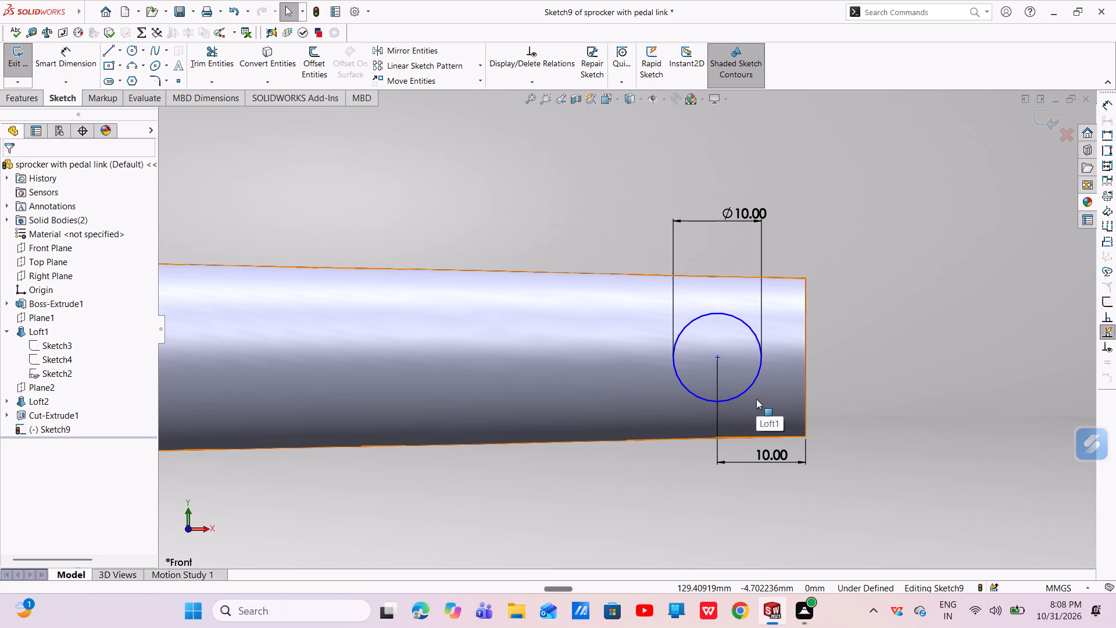
Add horizontal relations aligning the center points of both arm-end circles with the origin.
{"action": "scroll", "coordinate": [704, 362], "scroll_direction": "up", "scroll_amount": 5}
{"action": "scroll", "coordinate": [590, 339], "scroll_direction": "up", "scroll_amount": 3}
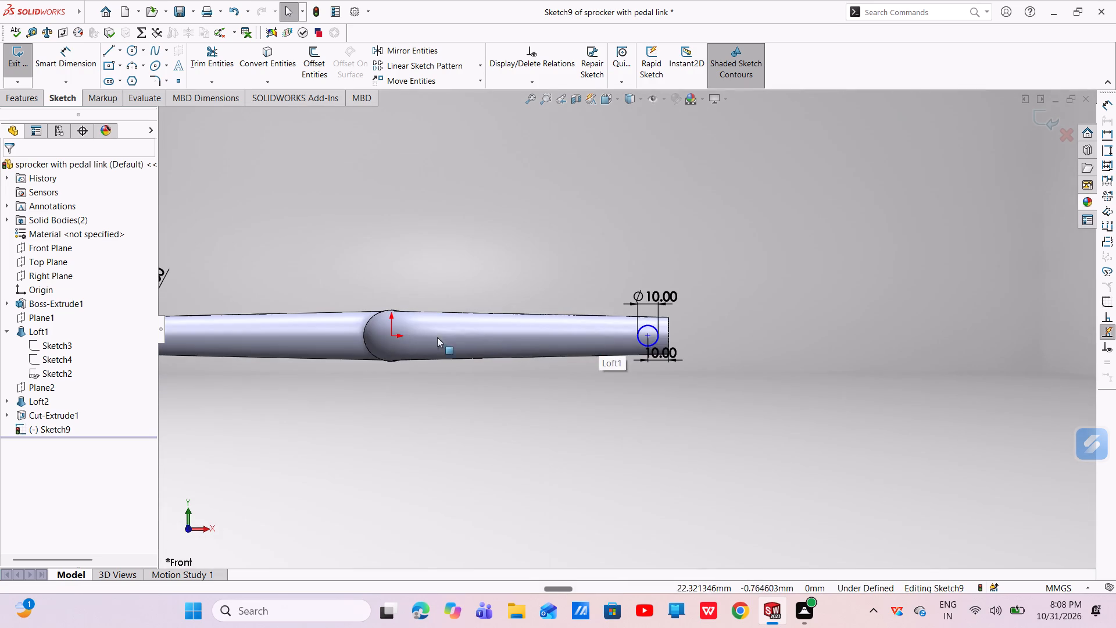
{"action": "scroll", "coordinate": [411, 335], "scroll_direction": "up", "scroll_amount": 1}
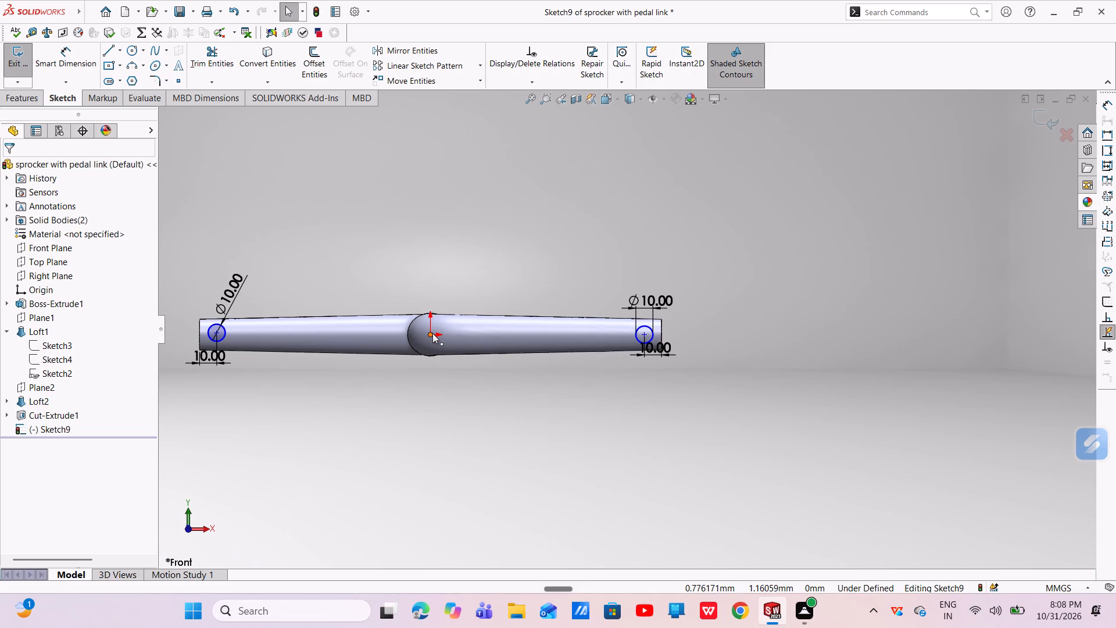
{"action": "left_click", "coordinate": [216, 334]}
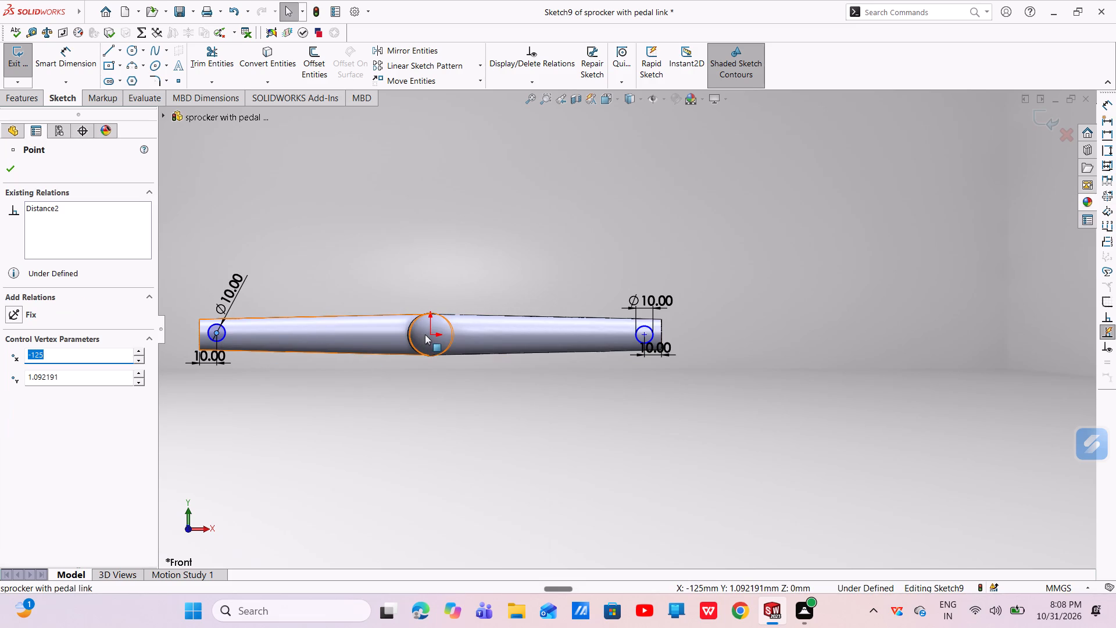
{"action": "left_click", "coordinate": [431, 336], "text": "ctrl"}
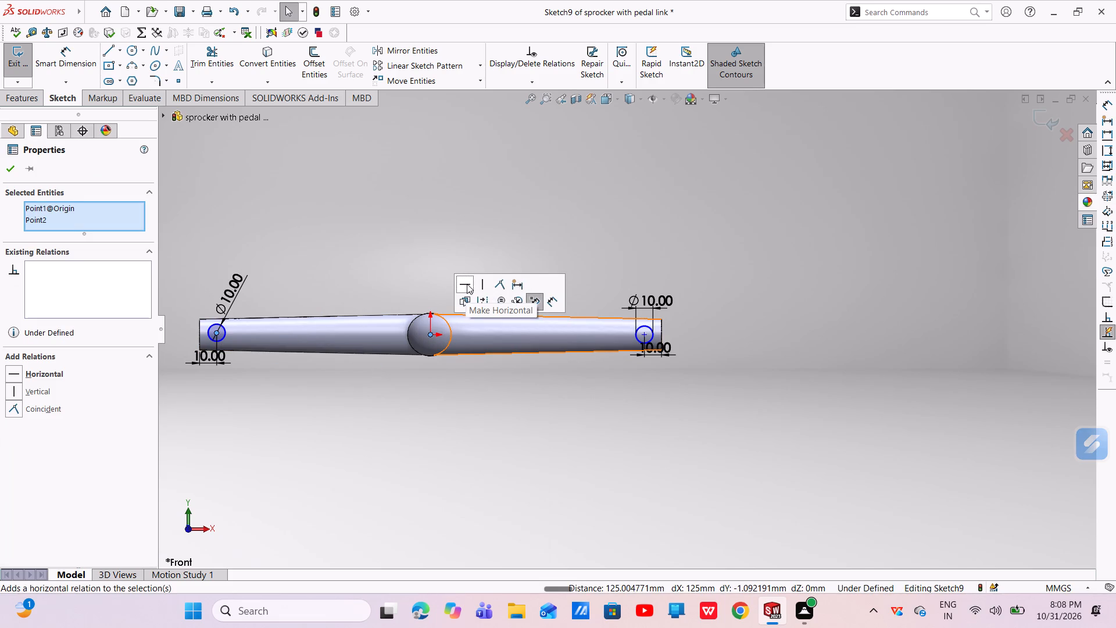
{"action": "left_click", "coordinate": [466, 284]}
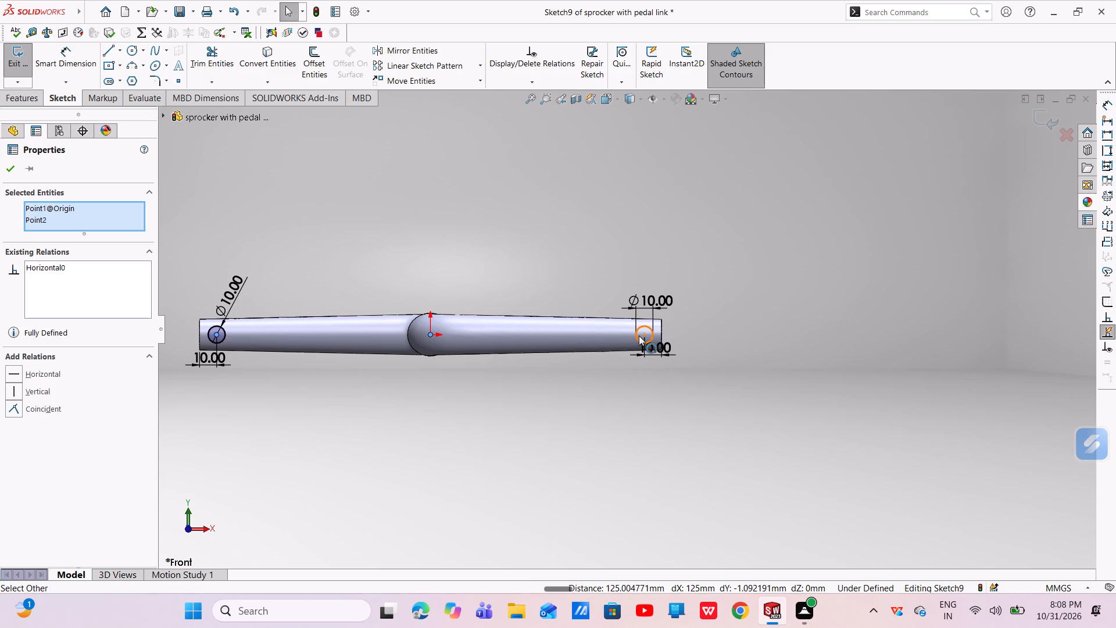
{"action": "left_click", "coordinate": [641, 335], "text": "ctrl"}
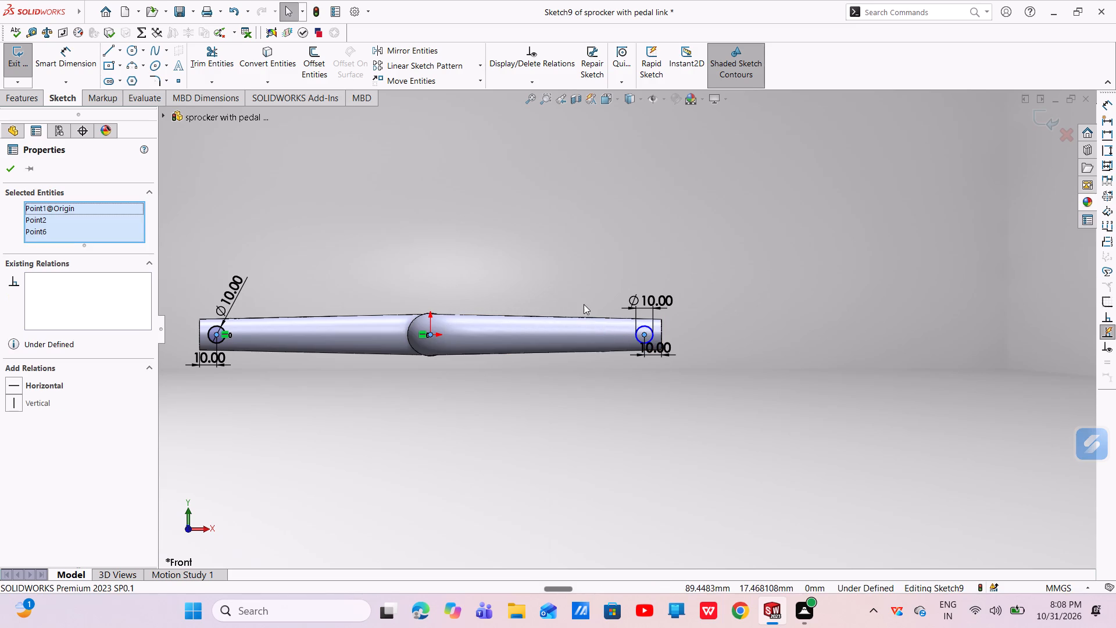
{"action": "left_click", "coordinate": [15, 383]}
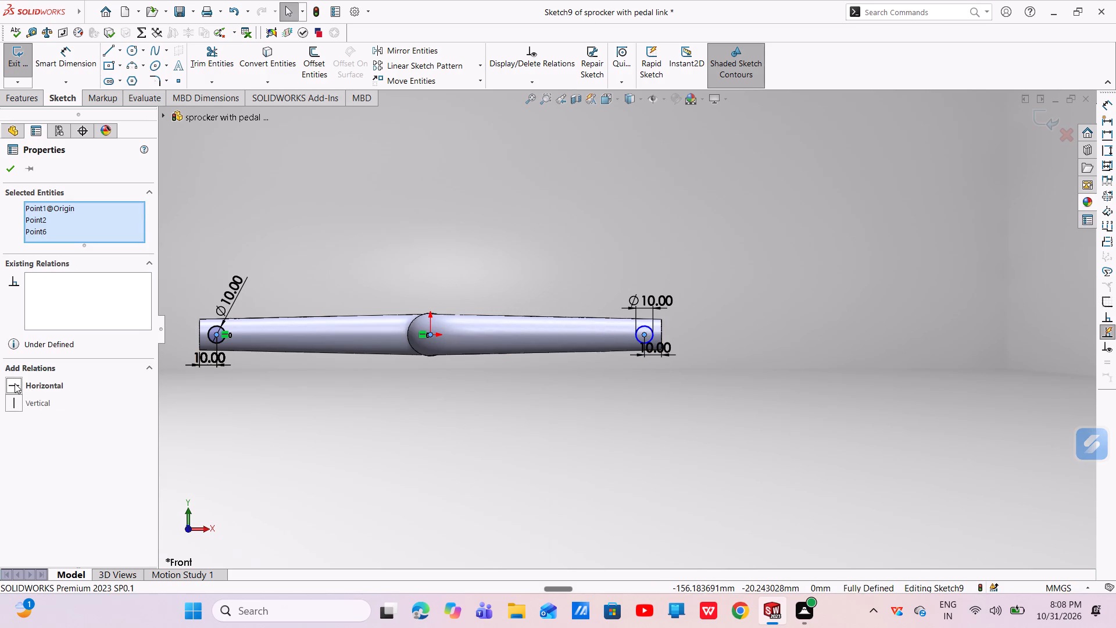
{"action": "key", "text": "Escape"}
{"action": "key", "text": "Escape"}
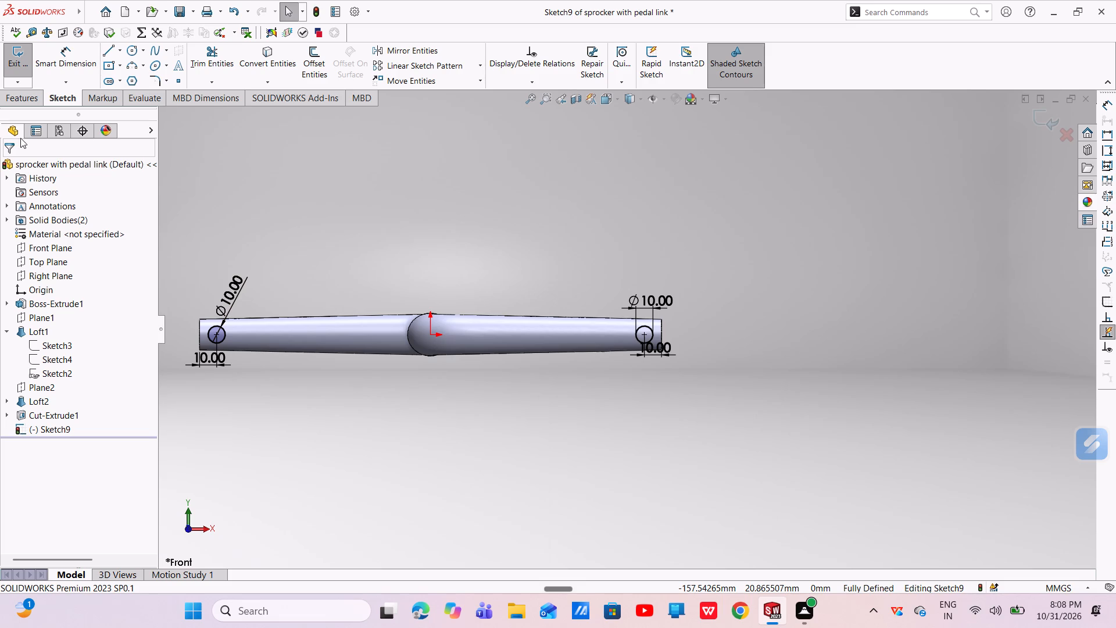
Cut-extrude both 10 mm circles through the crank arms with a Mid Plane depth of 300 mm.
{"action": "left_click", "coordinate": [9, 100]}
{"action": "left_click", "coordinate": [203, 53]}
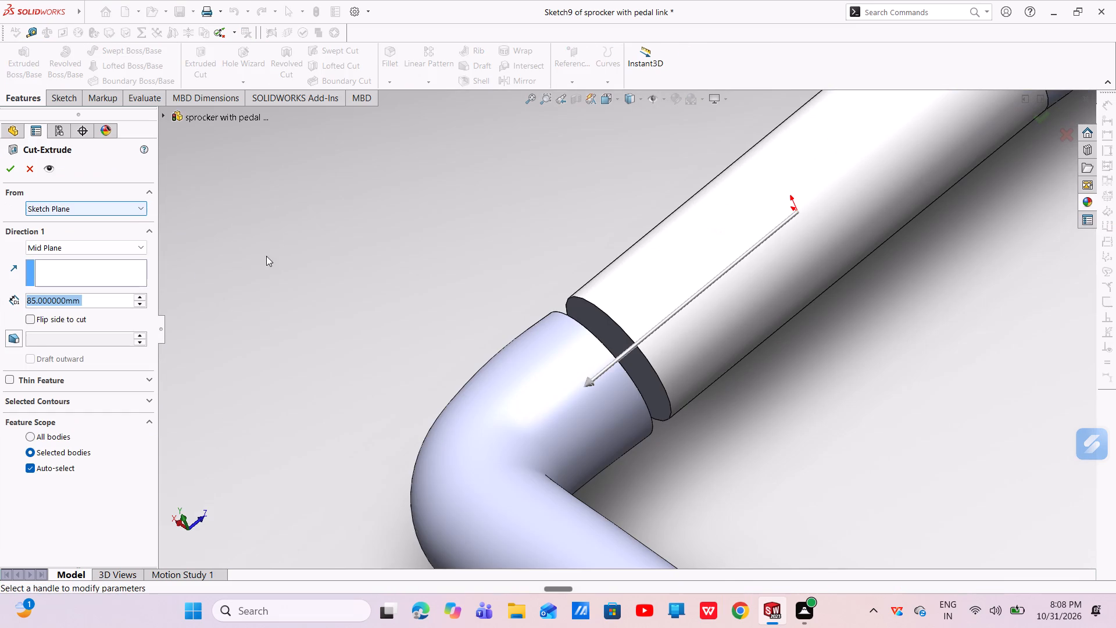
{"action": "scroll", "coordinate": [189, 273], "scroll_direction": "up", "scroll_amount": 6}
{"action": "scroll", "coordinate": [419, 291], "scroll_direction": "up", "scroll_amount": 1}
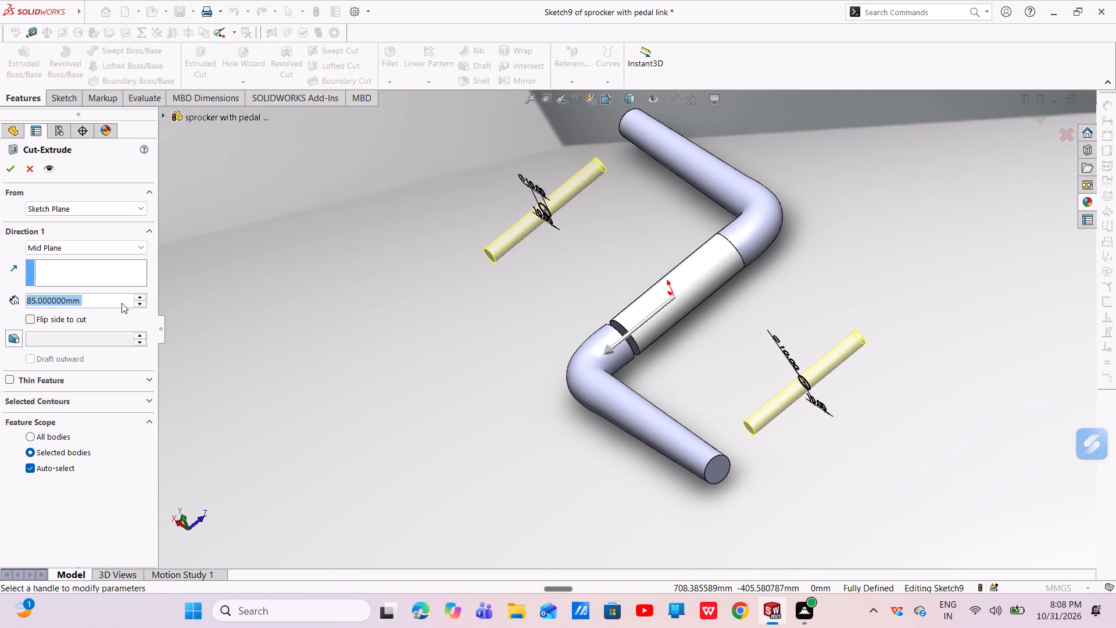
{"action": "key", "text": "BackSpace"}
{"action": "type", "text": "30"}
{"action": "key", "text": "0"}
{"action": "key", "text": "Return"}
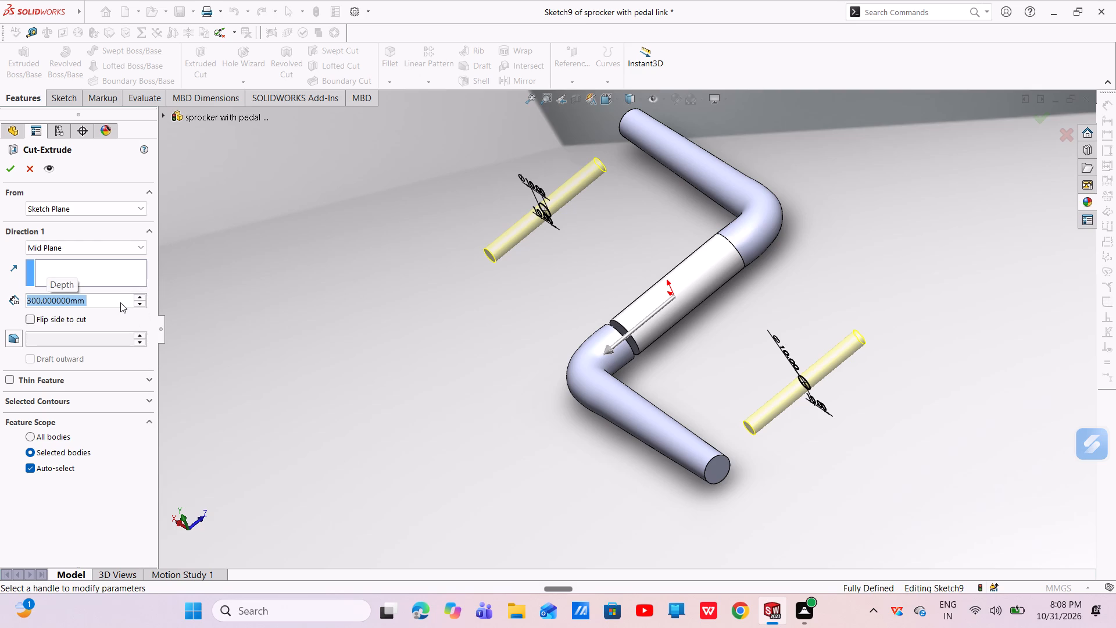
{"action": "left_click", "coordinate": [9, 174]}
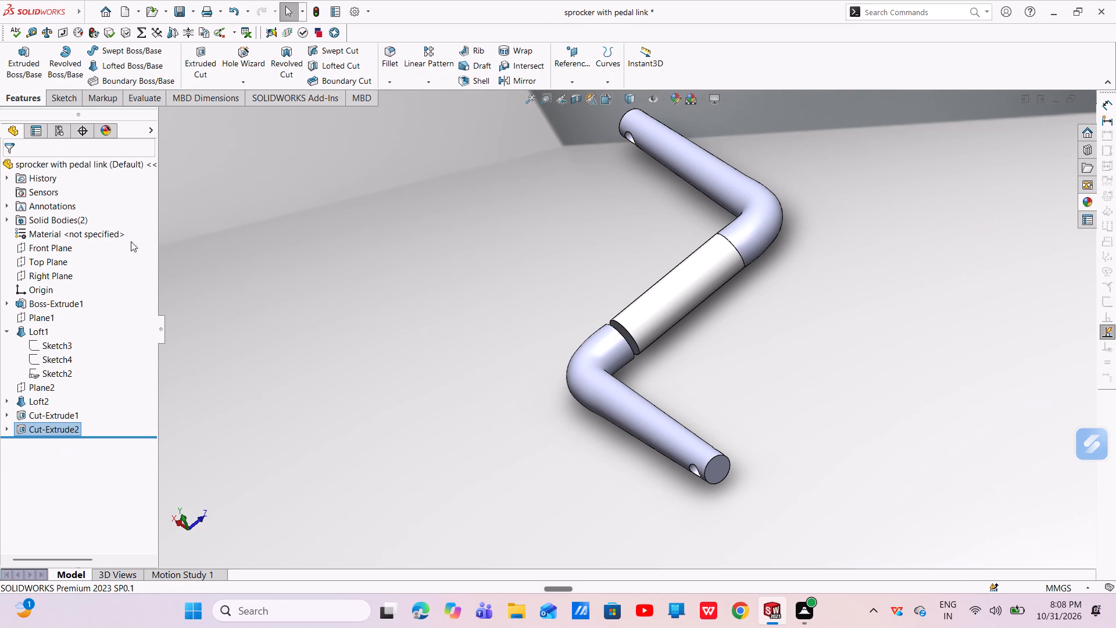
Start a sketch on the Top Plane and draw a center rectangle about 20 by 7 mm over the outer side of the Loft2 arm's free end.
{"action": "left_click", "coordinate": [54, 263]}
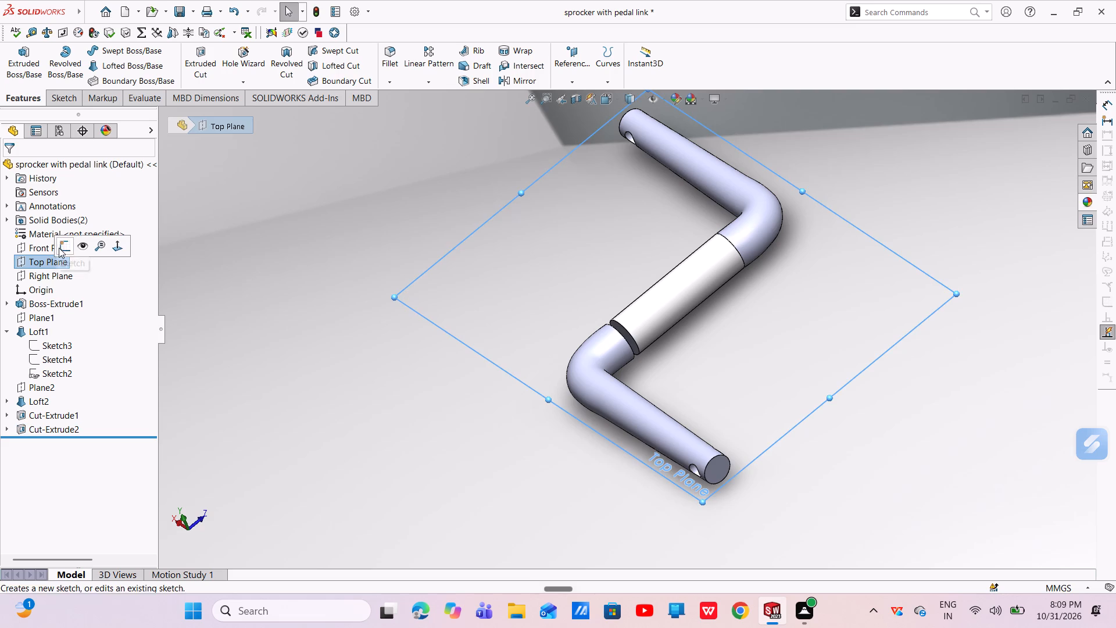
{"action": "left_click", "coordinate": [59, 248]}
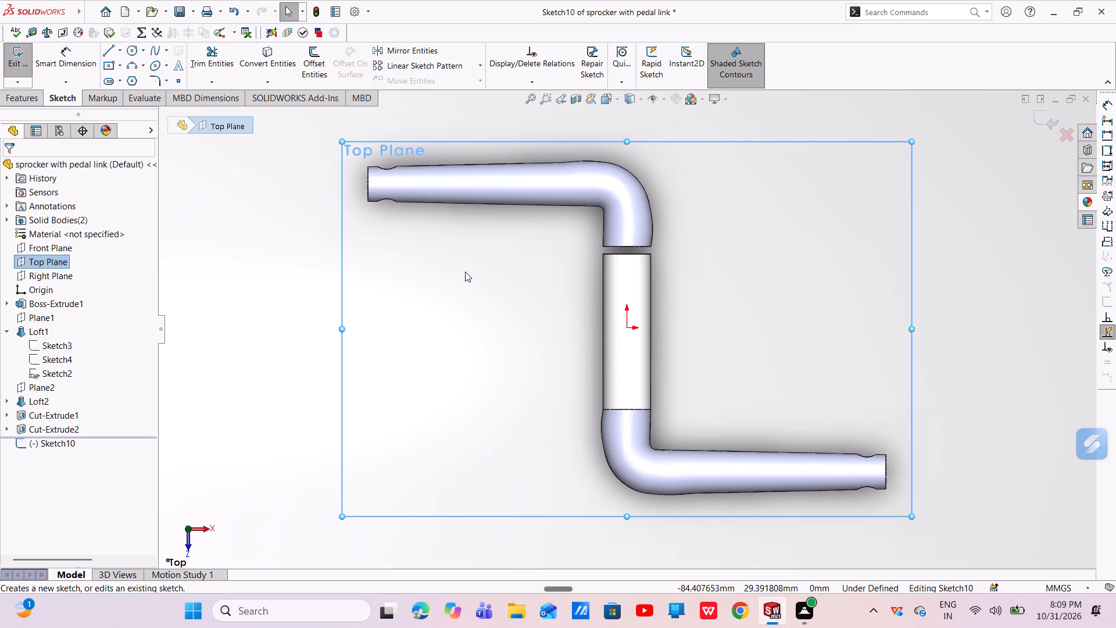
{"action": "scroll", "coordinate": [392, 165], "scroll_direction": "down", "scroll_amount": 7}
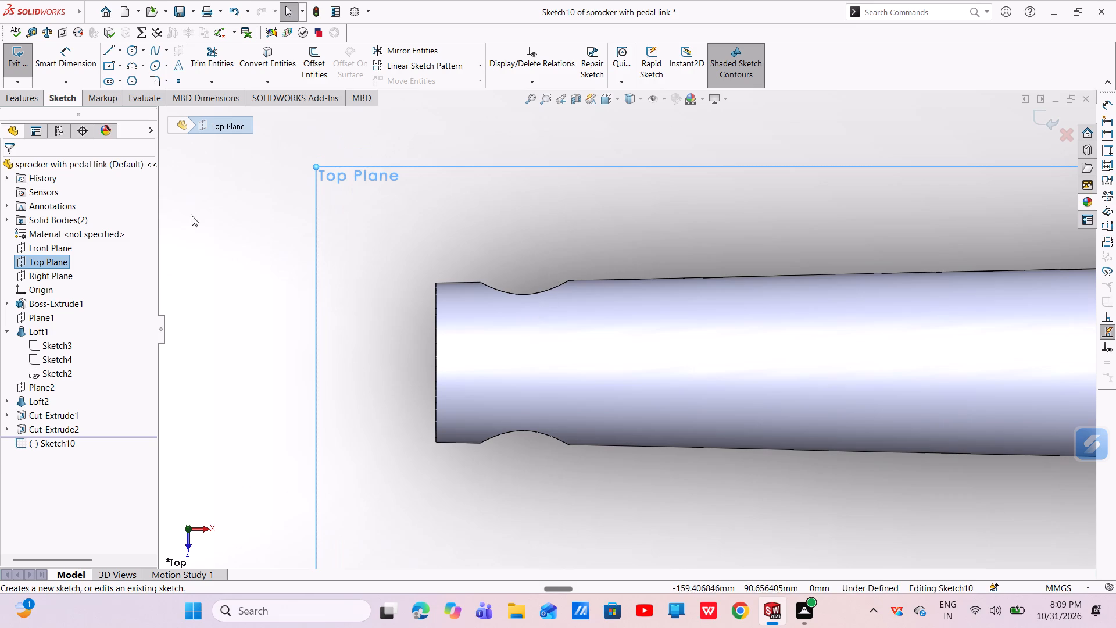
{"action": "left_click", "coordinate": [119, 60]}
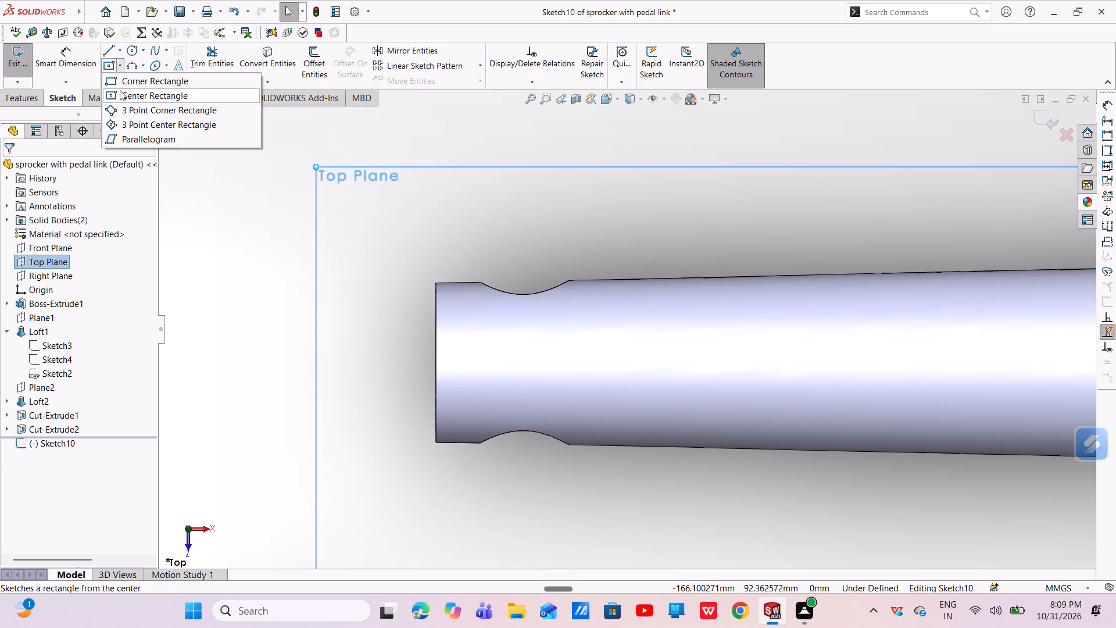
{"action": "left_click", "coordinate": [120, 91]}
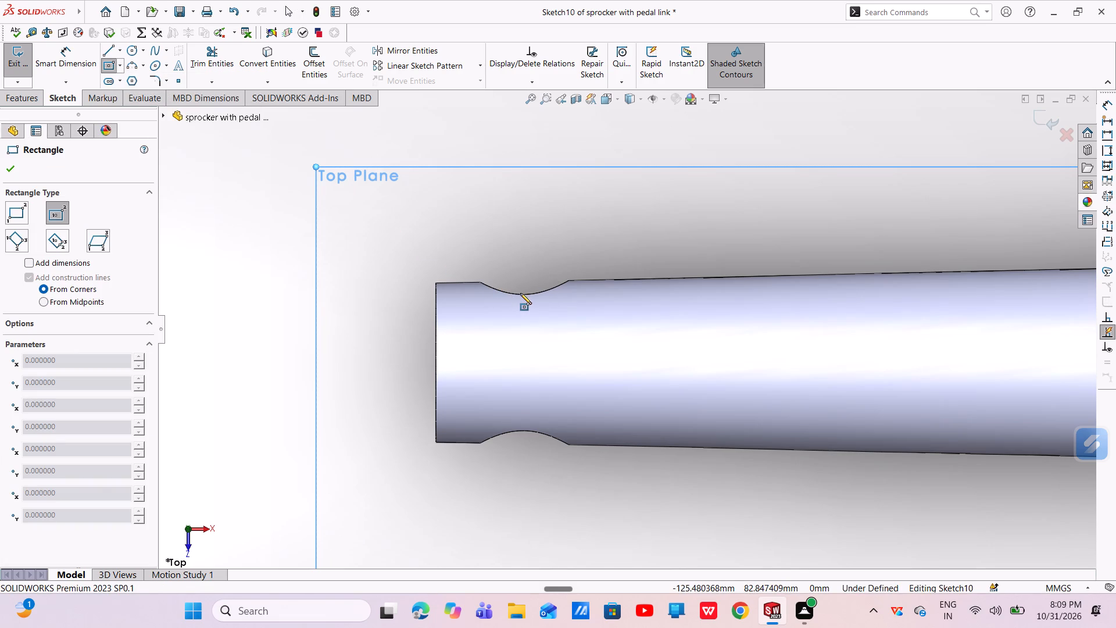
{"action": "left_click", "coordinate": [522, 255]}
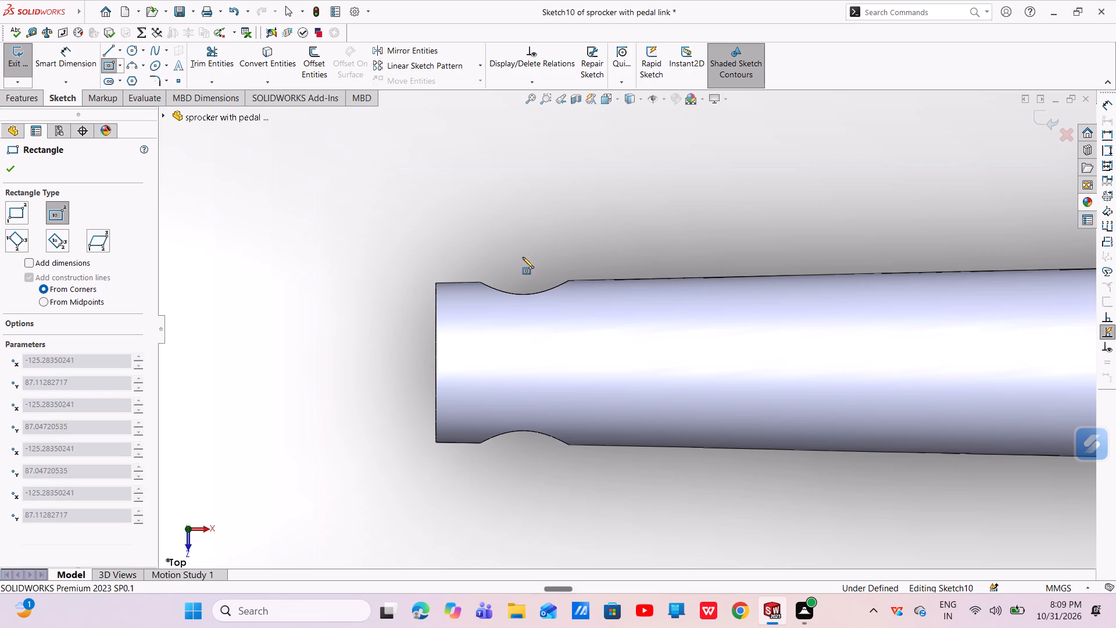
{"action": "left_click", "coordinate": [610, 288]}
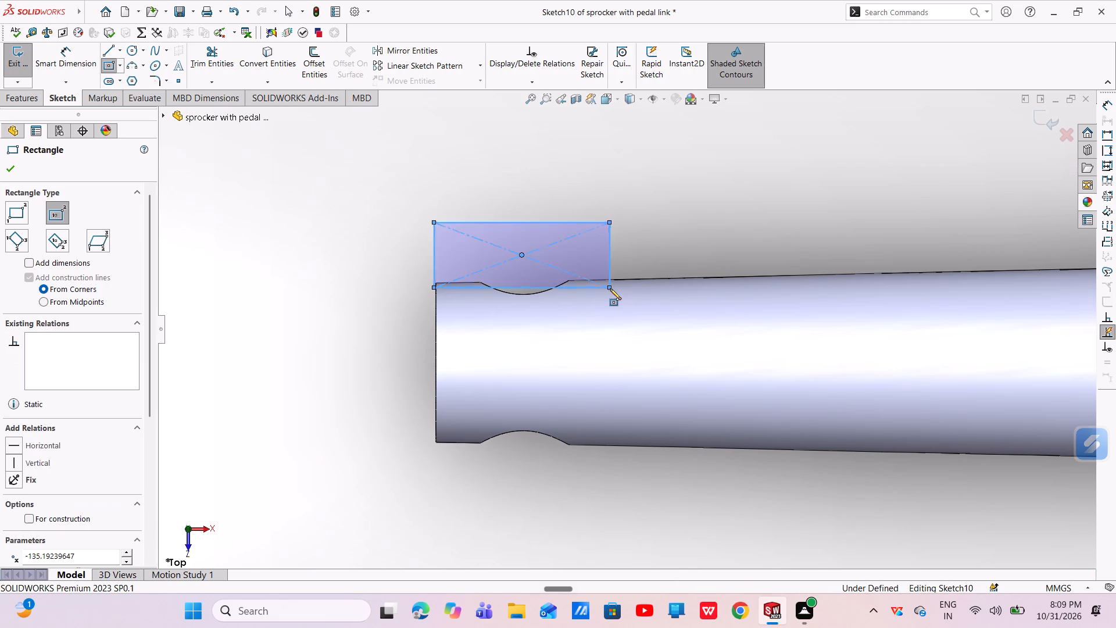
{"action": "right_click", "coordinate": [610, 288]}
{"action": "left_click", "coordinate": [632, 296]}
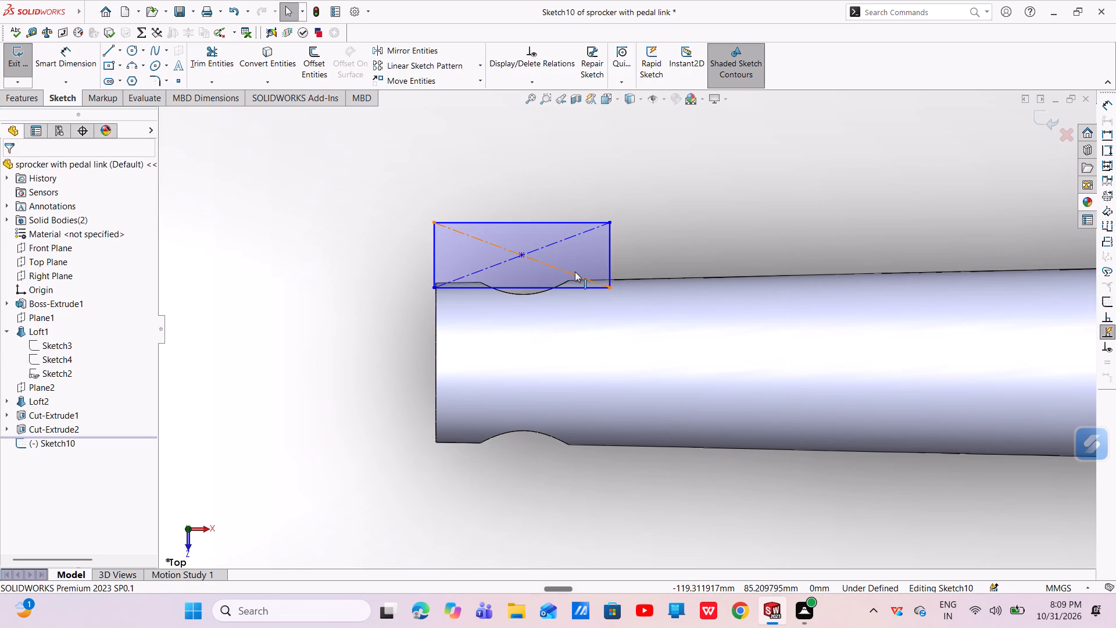
Make the rectangle's outer short side collinear with the Loft2 arm's end edge.
{"action": "left_click", "coordinate": [433, 265]}
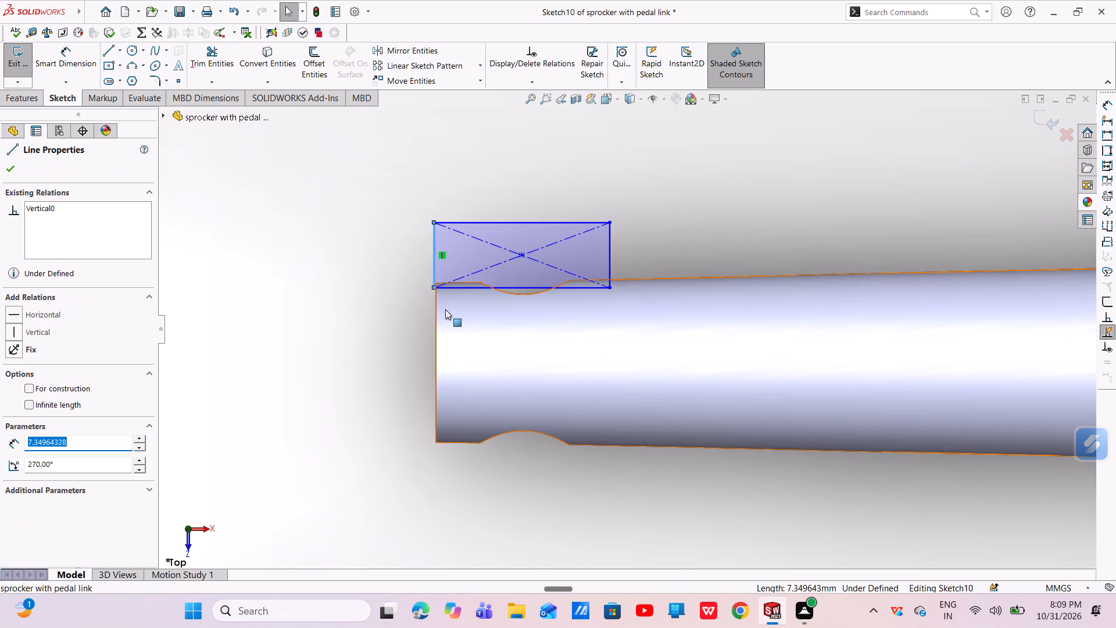
{"action": "left_click", "coordinate": [437, 316], "text": "ctrl"}
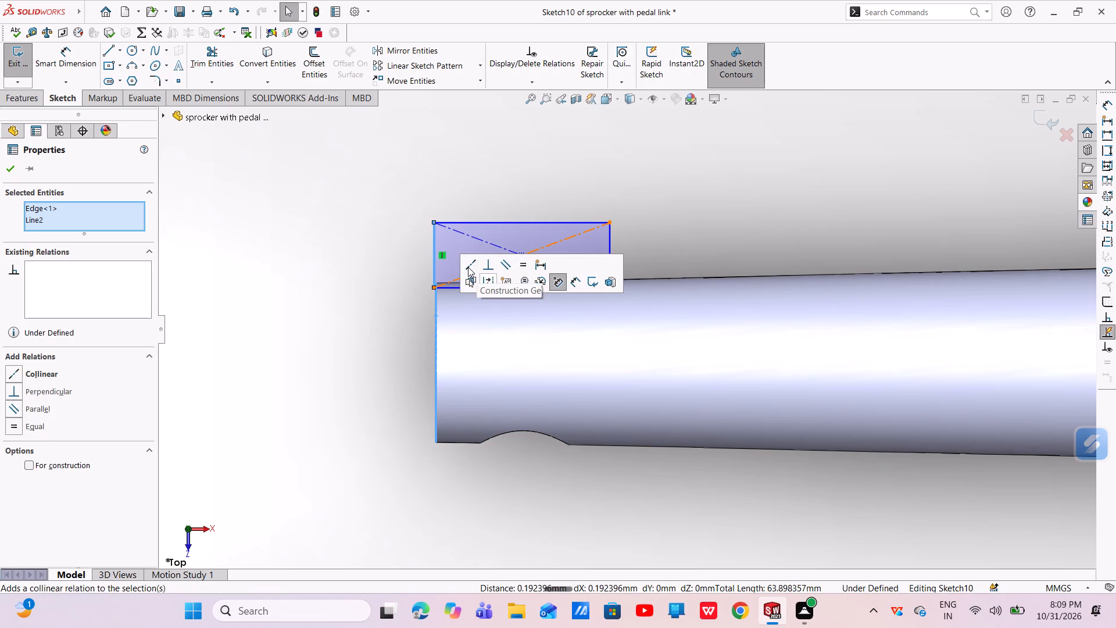
{"action": "left_click", "coordinate": [468, 266]}
{"action": "key", "text": "Escape"}
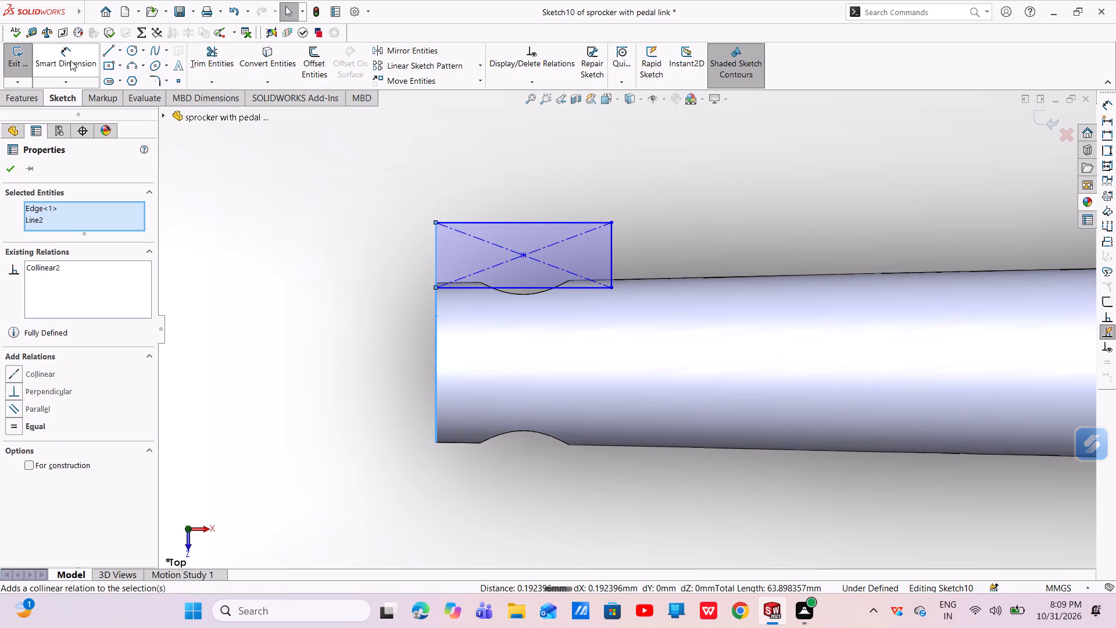
Dimension the rectangle's length along the arm to 20 mm.
{"action": "left_click", "coordinate": [71, 57]}
{"action": "left_click", "coordinate": [468, 222]}
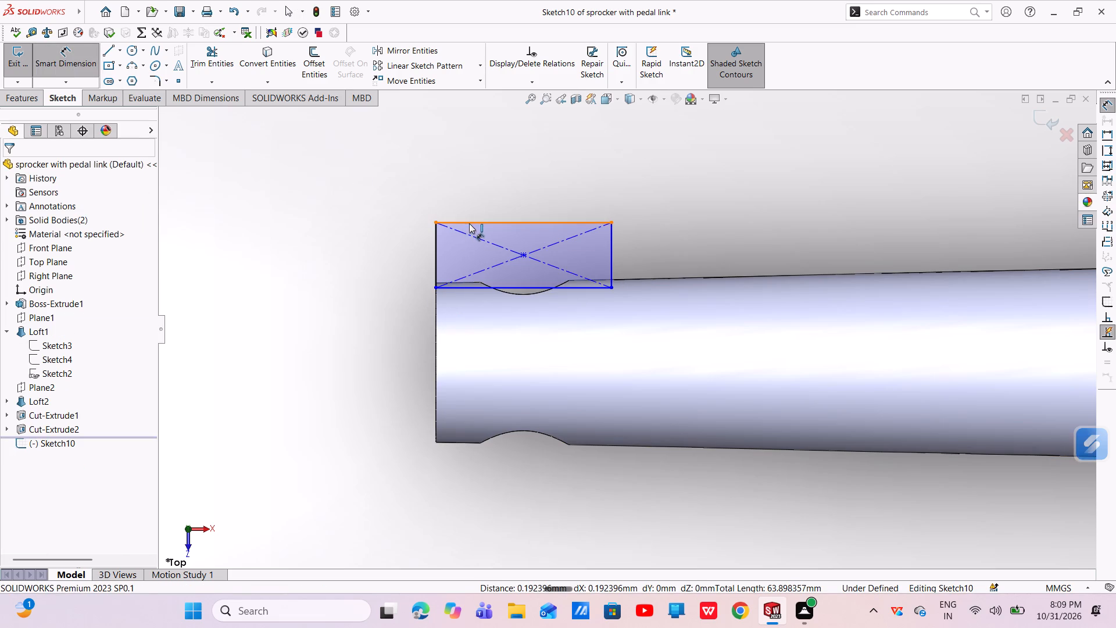
{"action": "left_click", "coordinate": [467, 177]}
{"action": "key", "text": "BackSpace"}
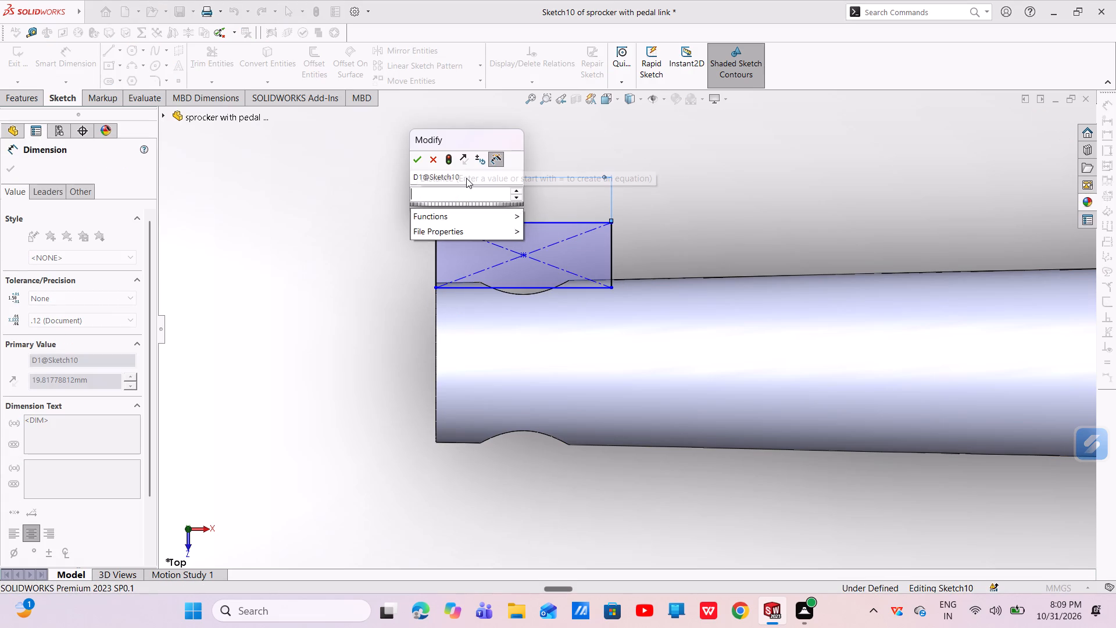
{"action": "type", "text": "20"}
{"action": "key", "text": "Return"}
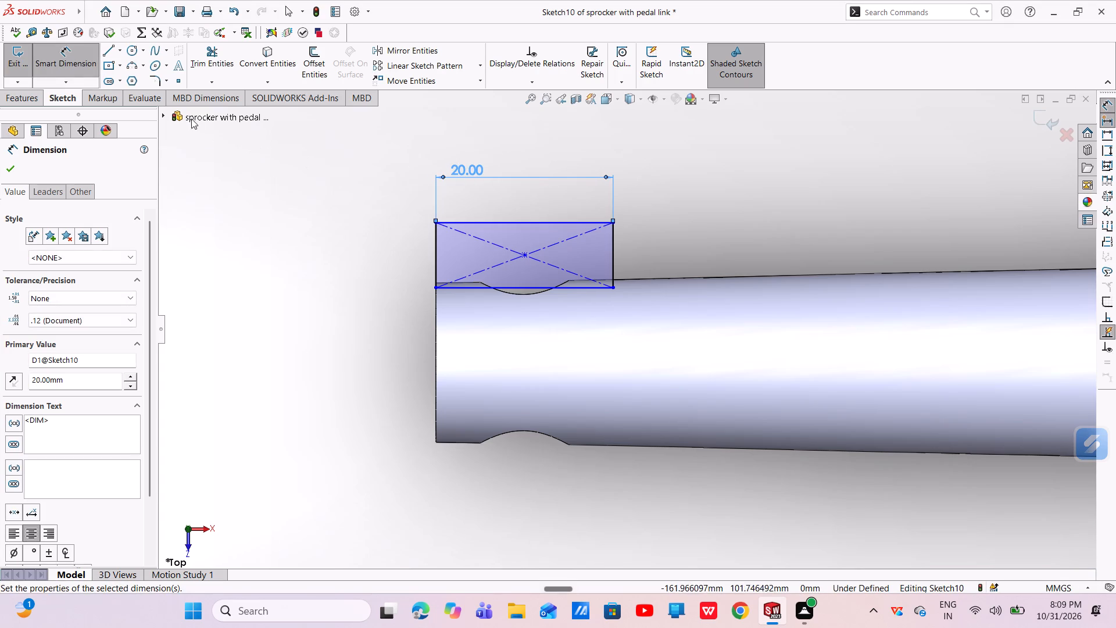
Draw a horizontal centerline about 20 mm long from the midpoint of the Loft2 arm's end edge, ending level with the rectangle's inner side.
{"action": "left_click", "coordinate": [117, 47]}
{"action": "left_click", "coordinate": [129, 81]}
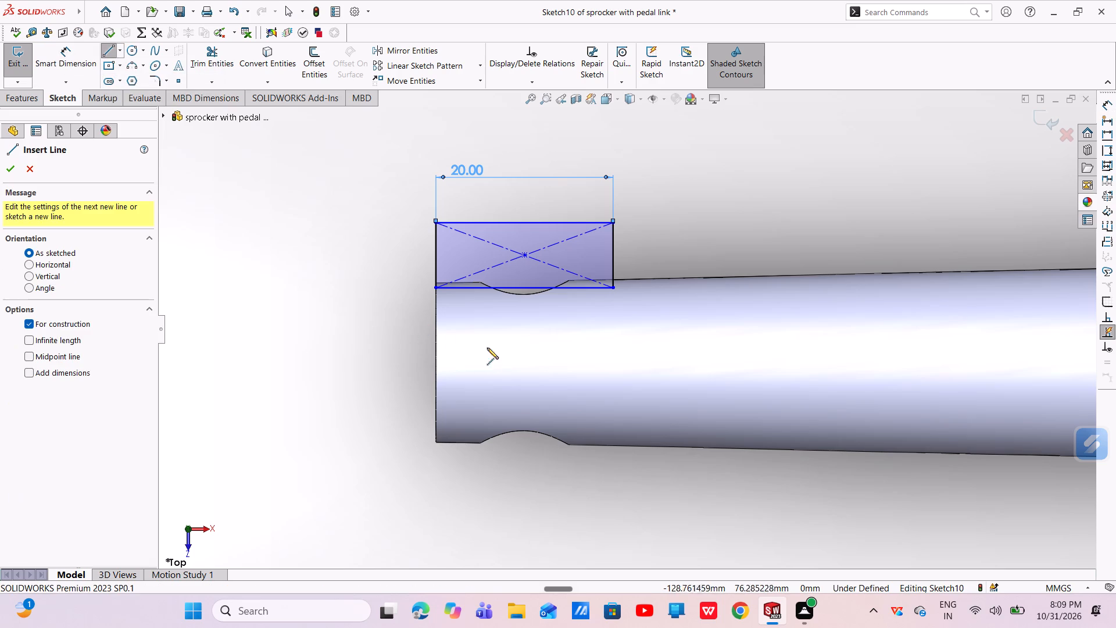
{"action": "left_click", "coordinate": [435, 362]}
{"action": "left_click", "coordinate": [610, 362]}
{"action": "right_click", "coordinate": [610, 362]}
{"action": "left_click", "coordinate": [643, 369]}
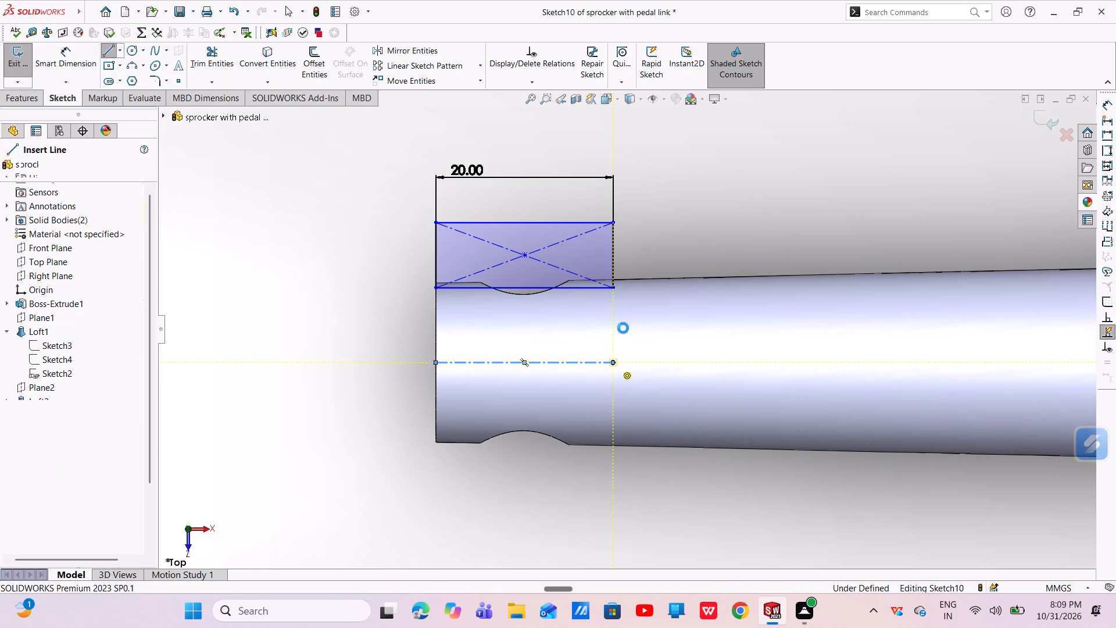
Dimension the distance from the rectangle's long side nearest the centerline to the centerline as 7 mm.
{"action": "left_click", "coordinate": [71, 55]}
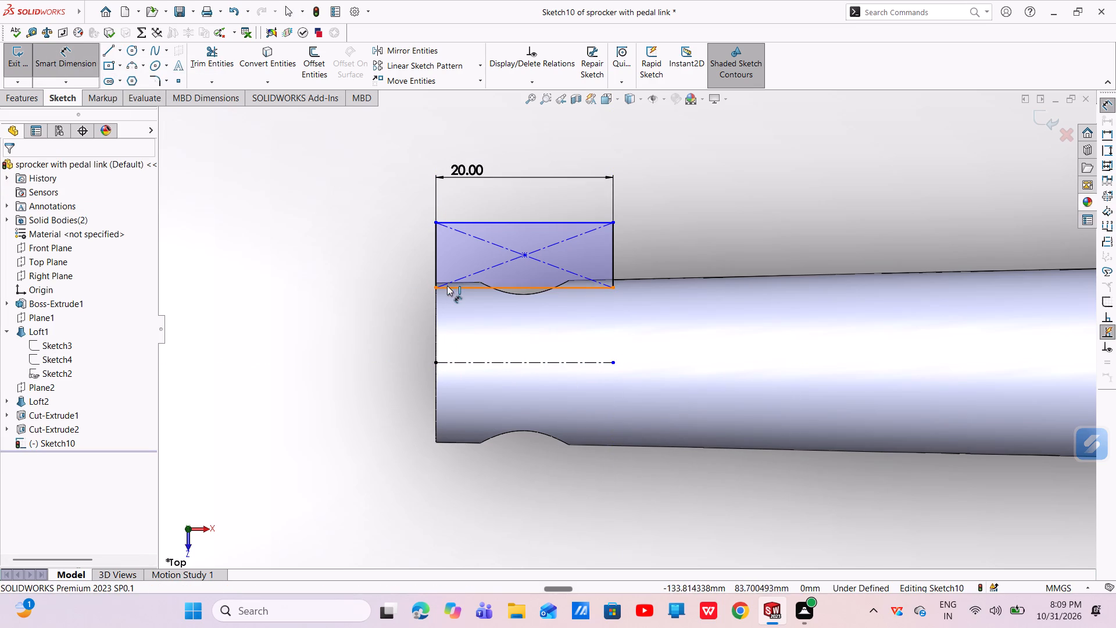
{"action": "left_click", "coordinate": [447, 286]}
{"action": "left_click", "coordinate": [470, 362]}
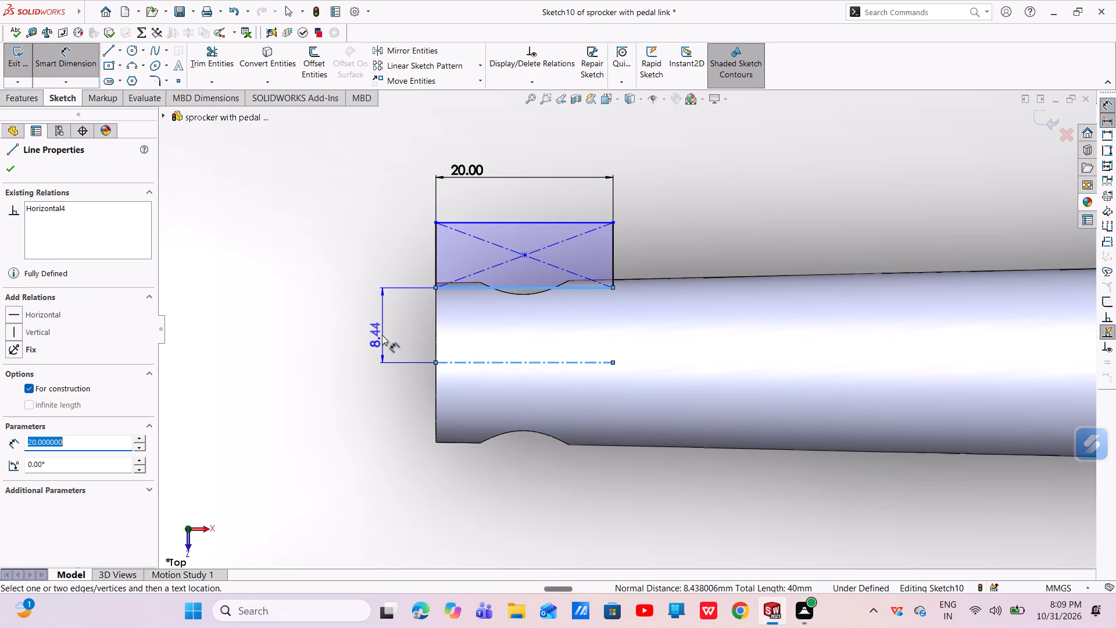
{"action": "left_click", "coordinate": [382, 335]}
{"action": "key", "text": "BackSpace"}
{"action": "key", "text": "7"}
{"action": "key", "text": "Return"}
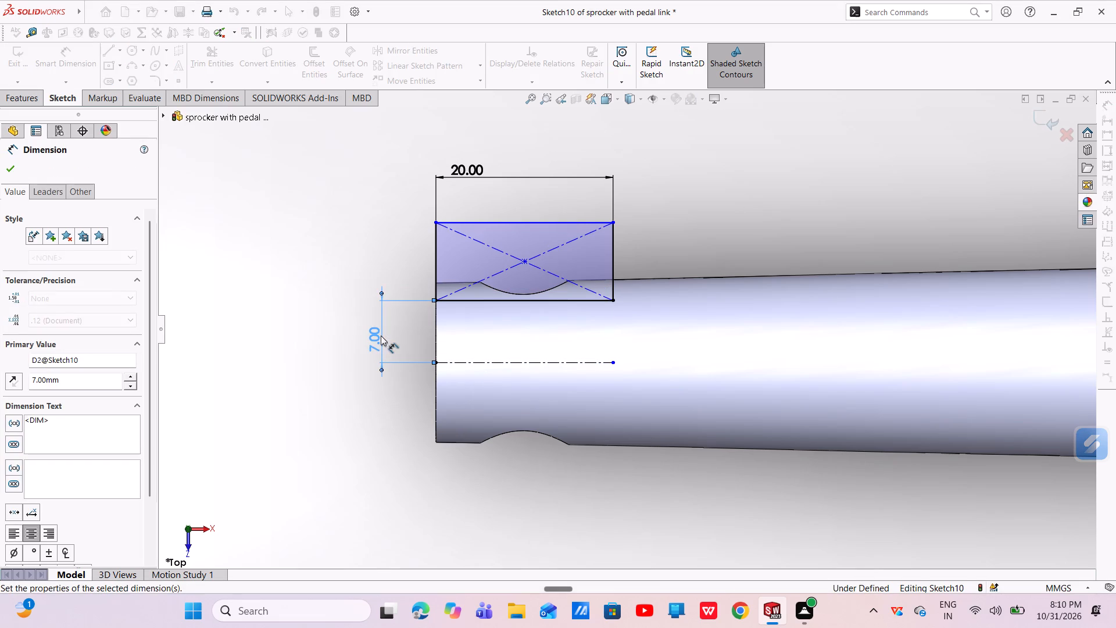
{"action": "left_click", "coordinate": [16, 166]}
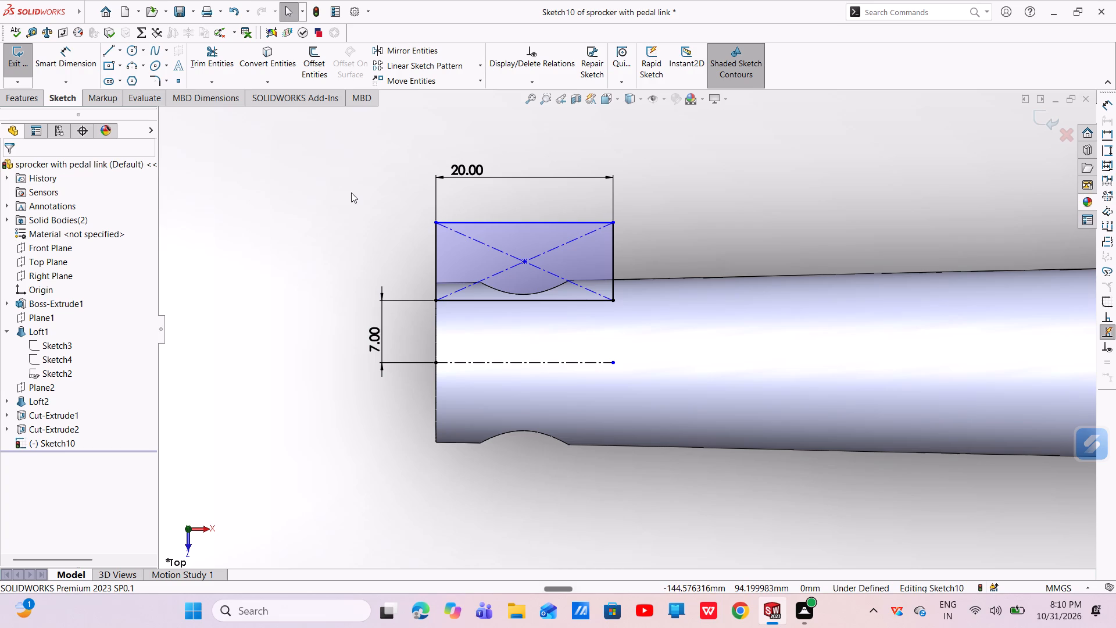
Draw a horizontal centerline about 41 mm long inward from the midpoint of the Loft1 arm's end edge.
{"action": "scroll", "coordinate": [417, 223], "scroll_direction": "up", "scroll_amount": 11}
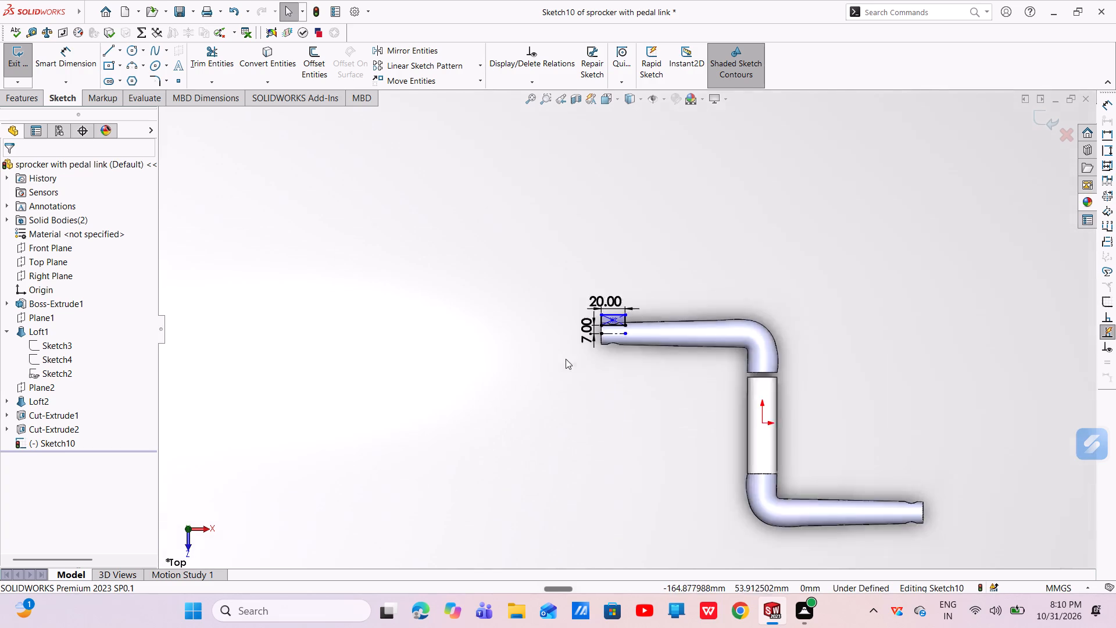
{"action": "scroll", "coordinate": [566, 359], "scroll_direction": "up", "scroll_amount": 5}
{"action": "scroll", "coordinate": [806, 483], "scroll_direction": "down", "scroll_amount": 6}
{"action": "scroll", "coordinate": [449, 112], "scroll_direction": "down", "scroll_amount": 5}
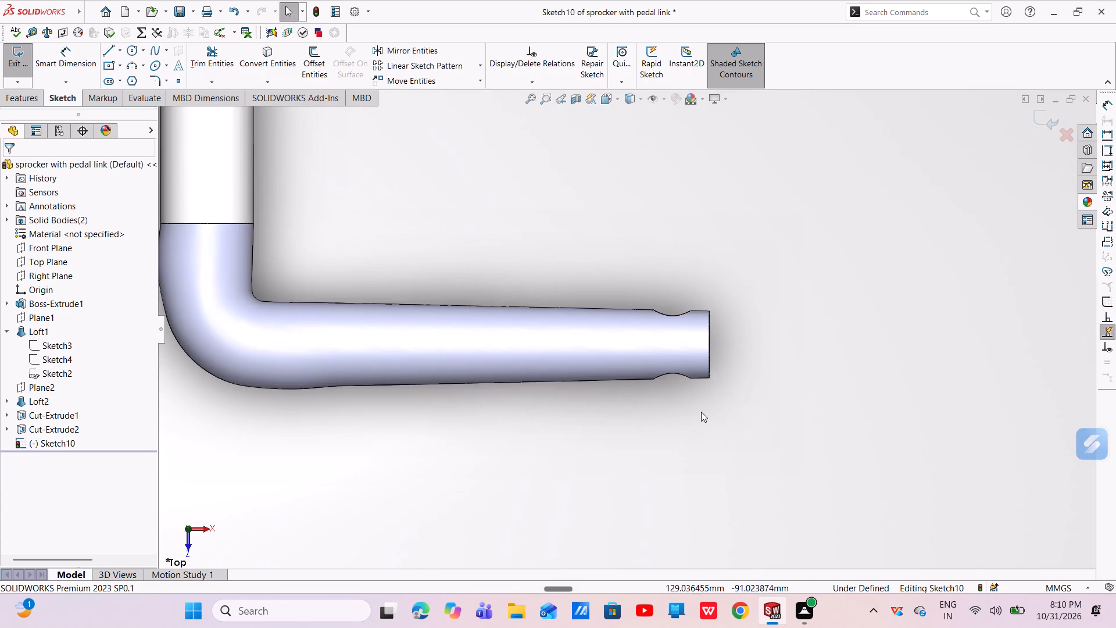
{"action": "scroll", "coordinate": [711, 377], "scroll_direction": "down", "scroll_amount": 2}
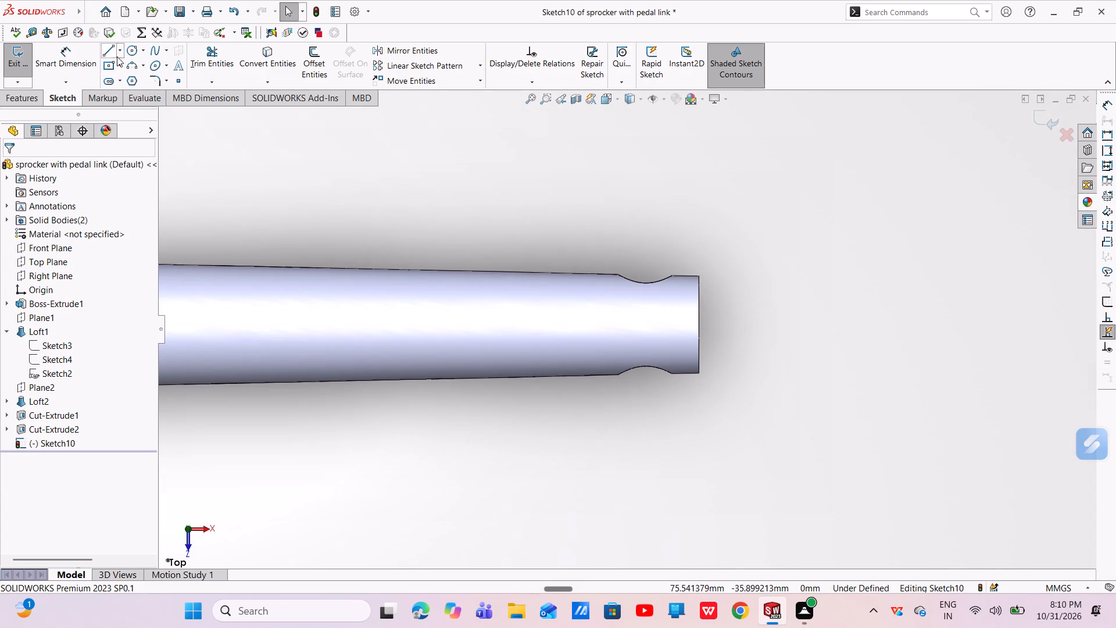
{"action": "left_click", "coordinate": [121, 53]}
{"action": "left_click", "coordinate": [143, 80]}
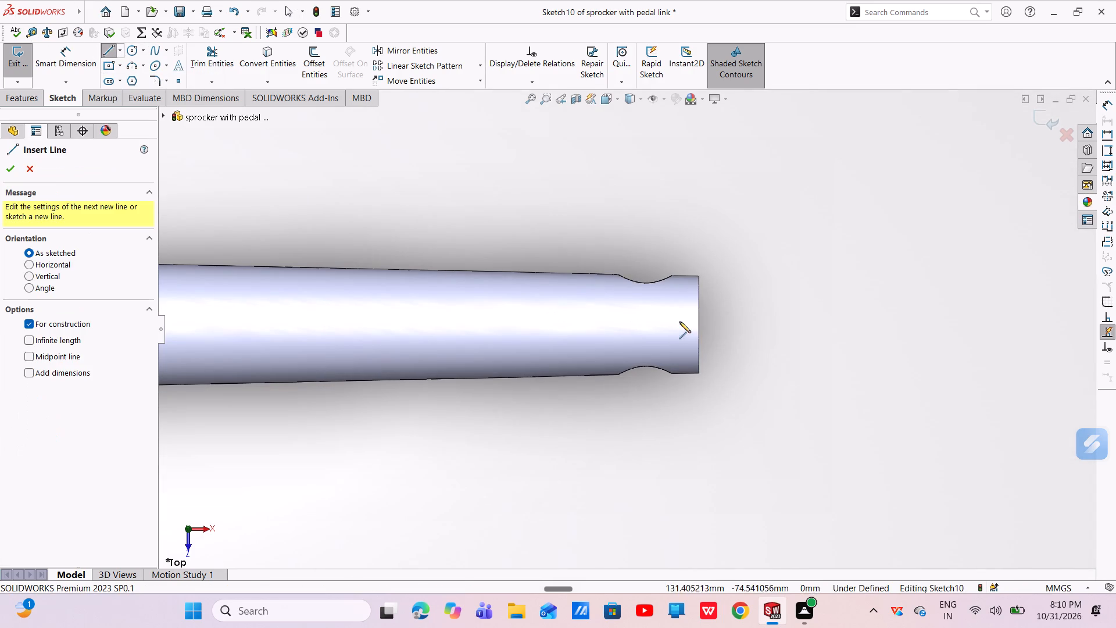
{"action": "left_click", "coordinate": [698, 322]}
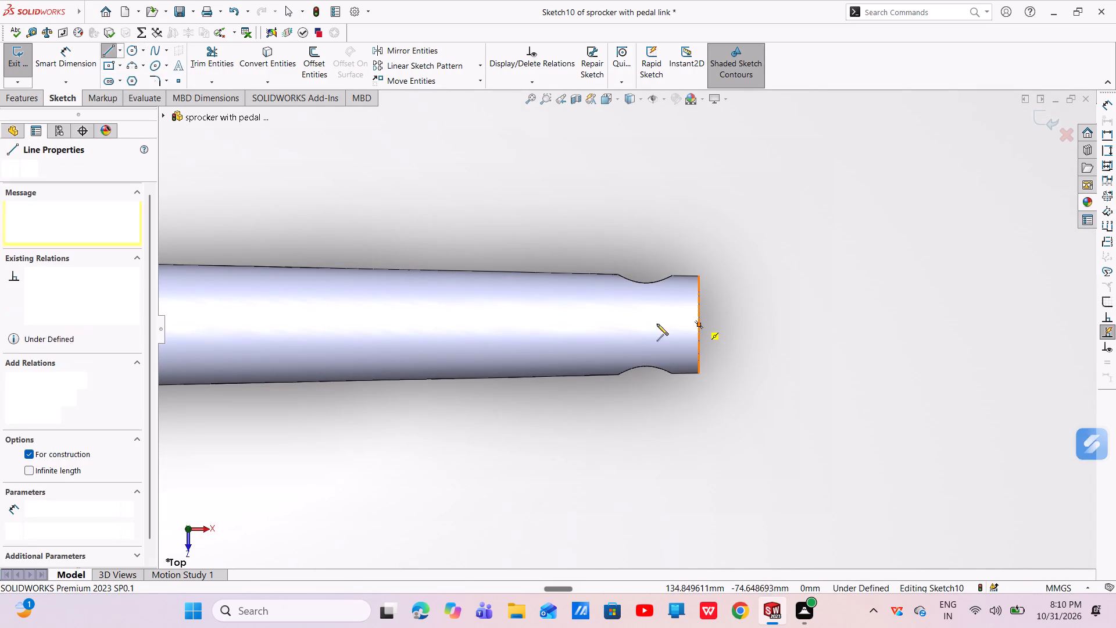
{"action": "left_click", "coordinate": [477, 323]}
{"action": "right_click", "coordinate": [477, 323]}
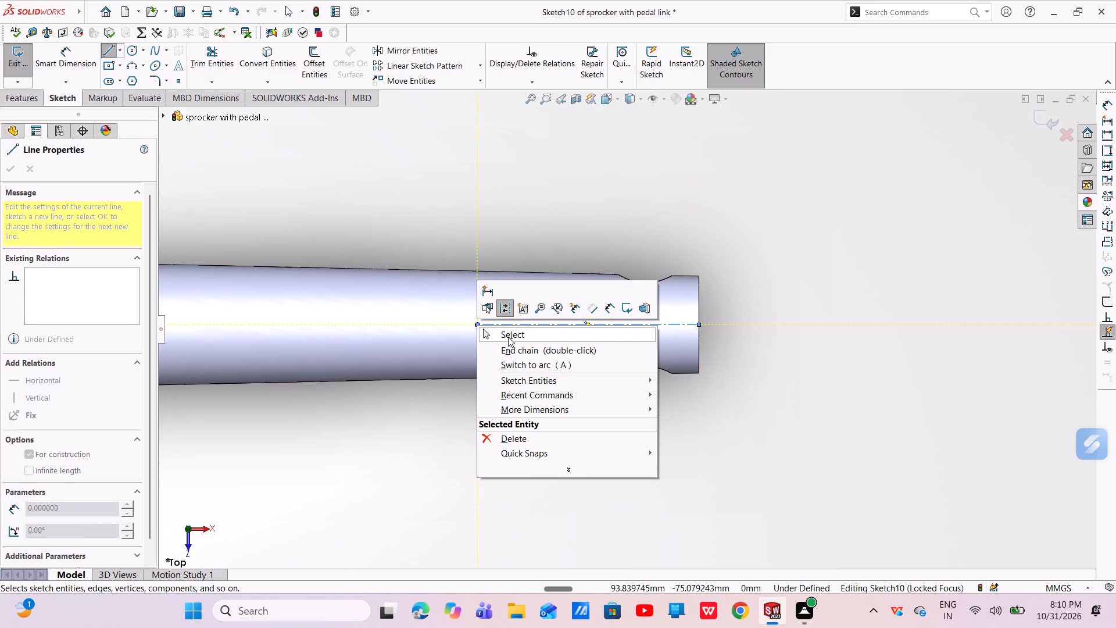
{"action": "left_click", "coordinate": [510, 333]}
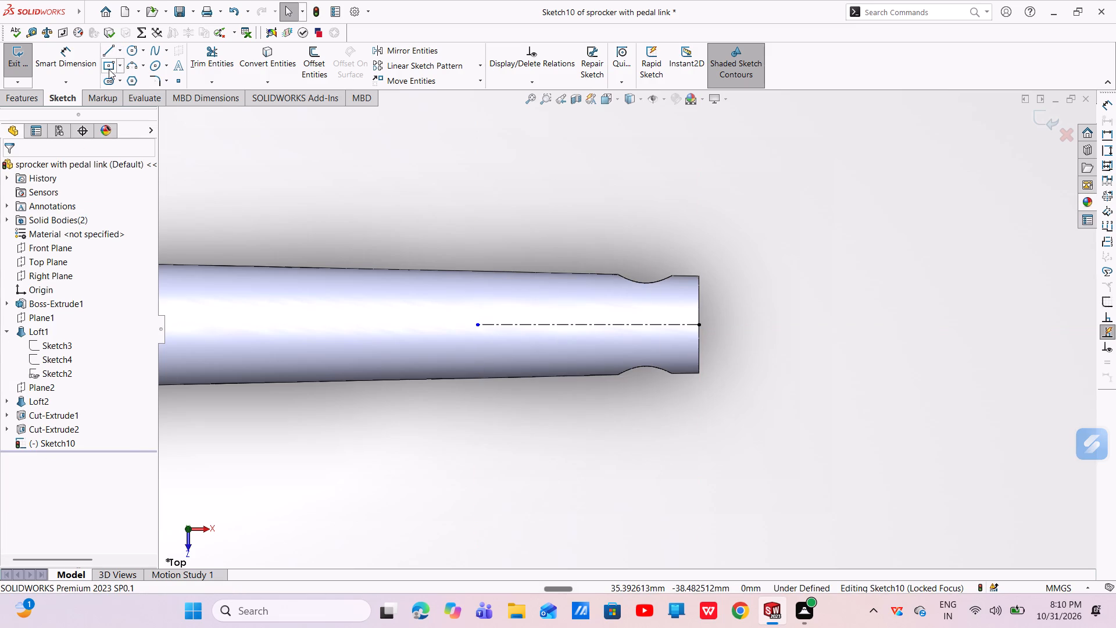
Draw a center rectangle about 23 by 14 mm over the Loft1 arm's outer long edge, centered near the hole.
{"action": "left_click", "coordinate": [109, 69]}
{"action": "left_click", "coordinate": [647, 388]}
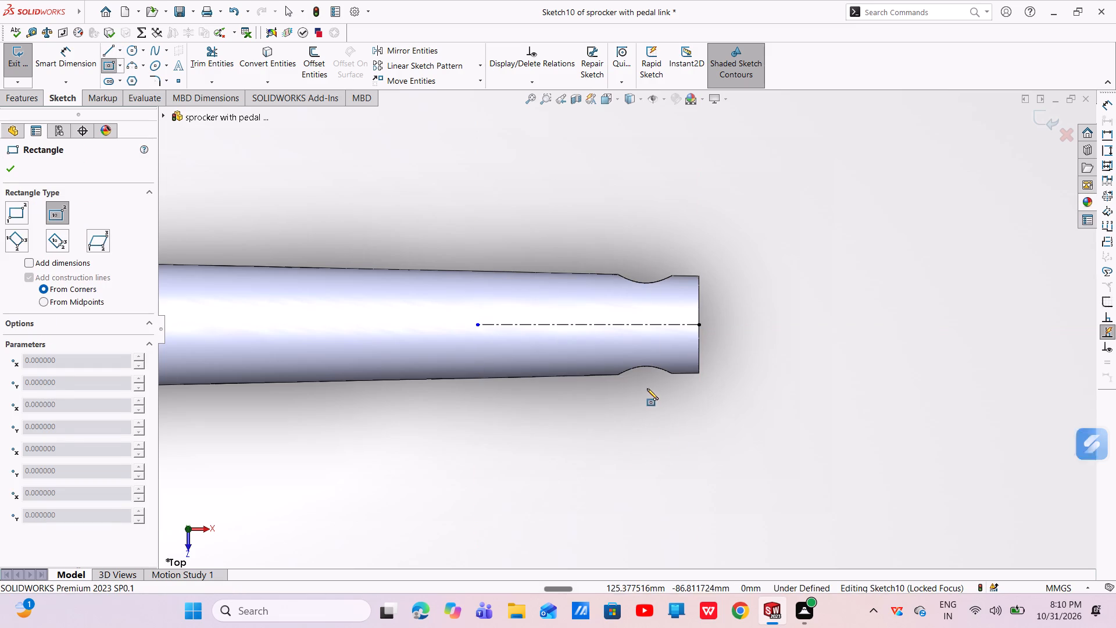
{"action": "left_click", "coordinate": [710, 427]}
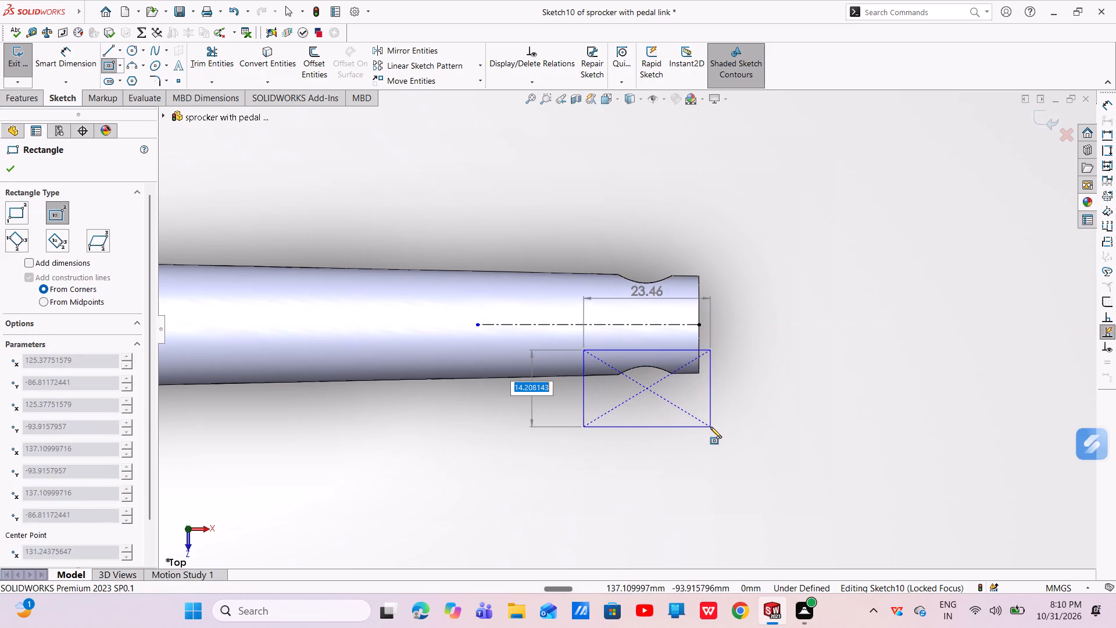
{"action": "right_click", "coordinate": [710, 427]}
{"action": "left_click", "coordinate": [750, 432]}
Make the new rectangle's outer short side collinear with the Loft1 arm's end edge.
{"action": "scroll", "coordinate": [711, 366], "scroll_direction": "down", "scroll_amount": 4}
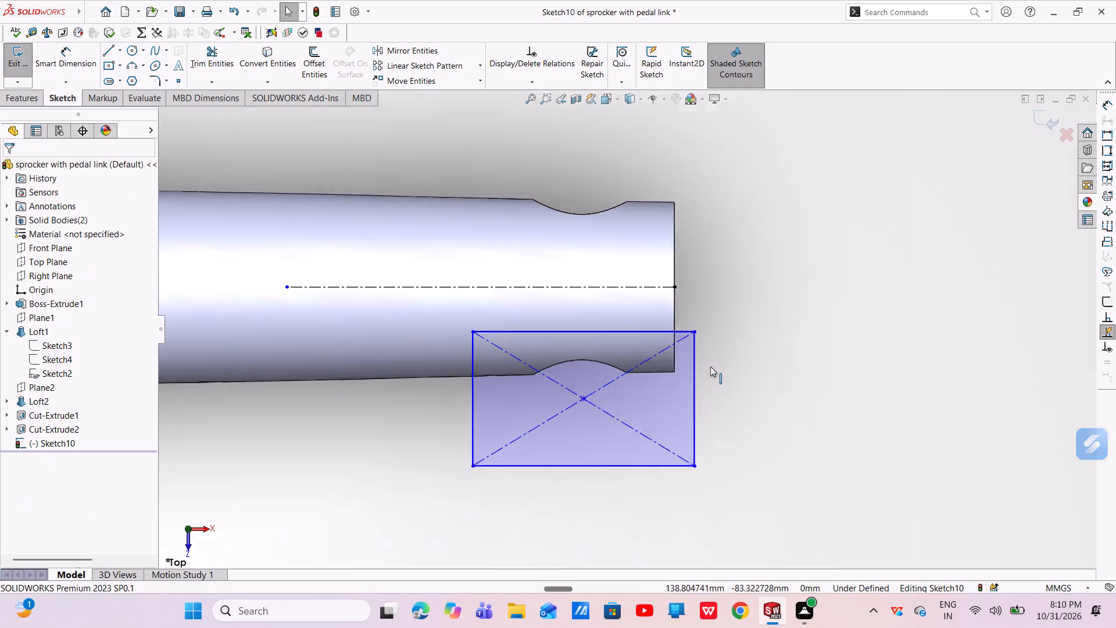
{"action": "scroll", "coordinate": [710, 366], "scroll_direction": "down", "scroll_amount": 2}
{"action": "left_click", "coordinate": [668, 399]}
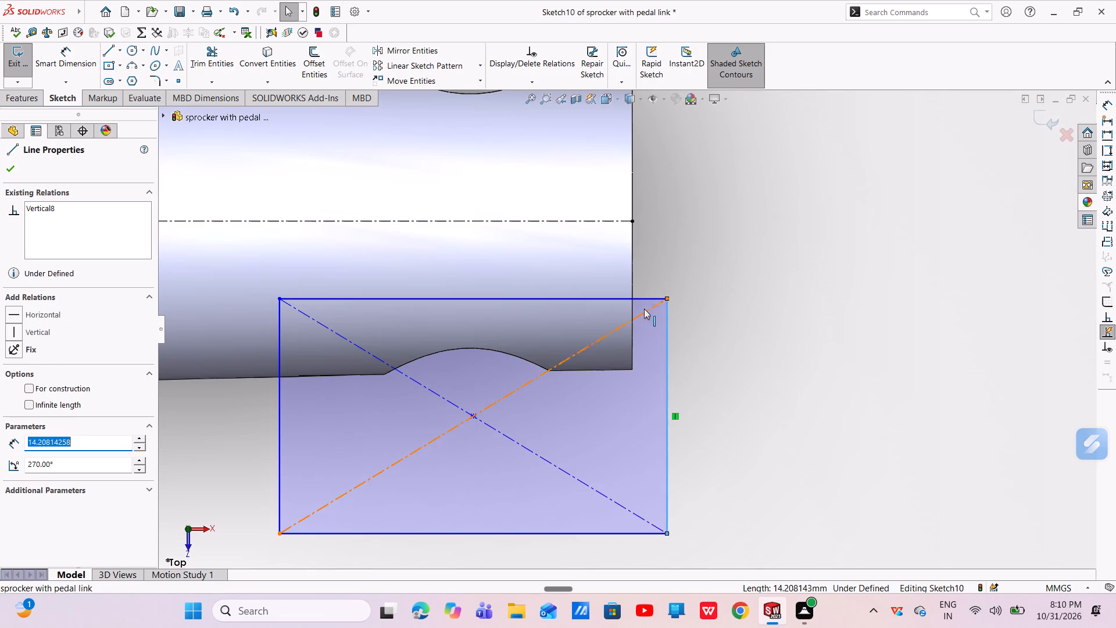
{"action": "left_click", "coordinate": [631, 268], "text": "ctrl"}
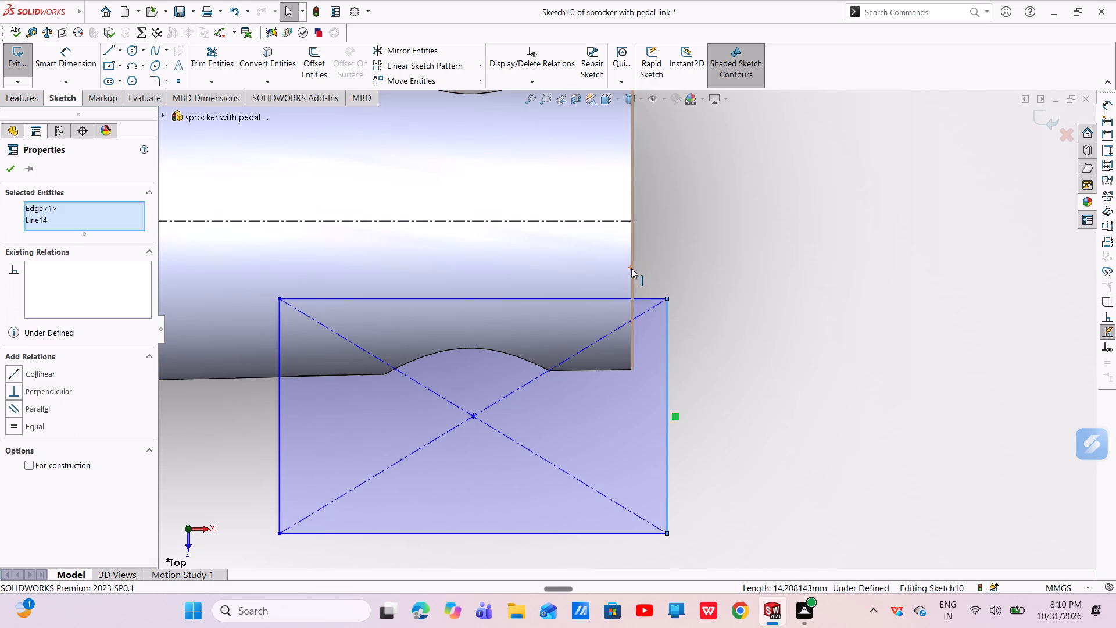
{"action": "left_click", "coordinate": [664, 215]}
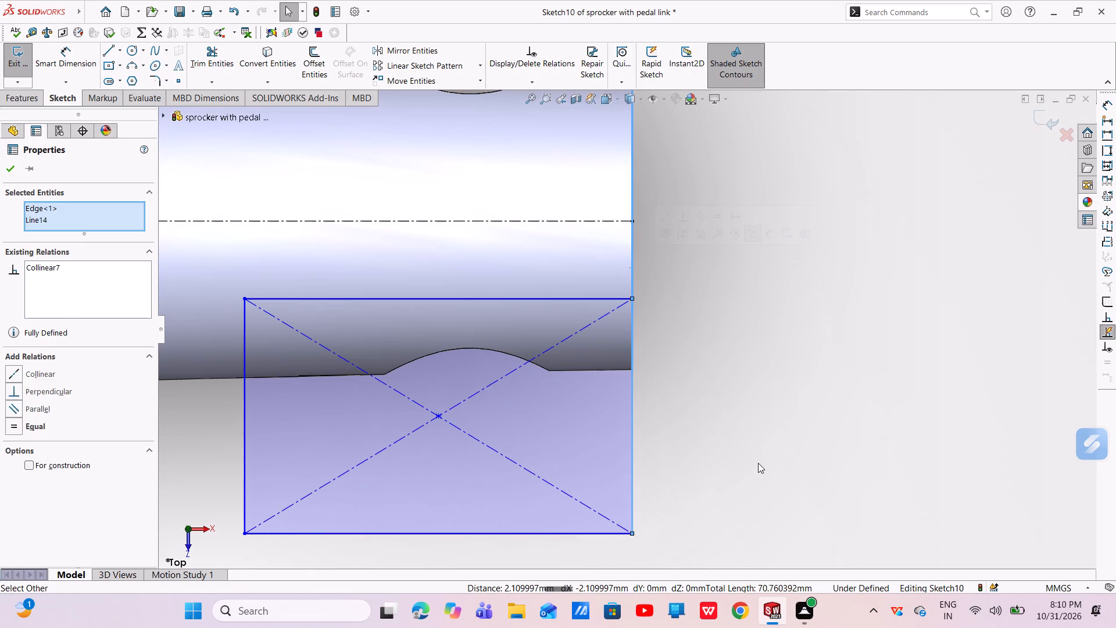
{"action": "key", "text": "Escape"}
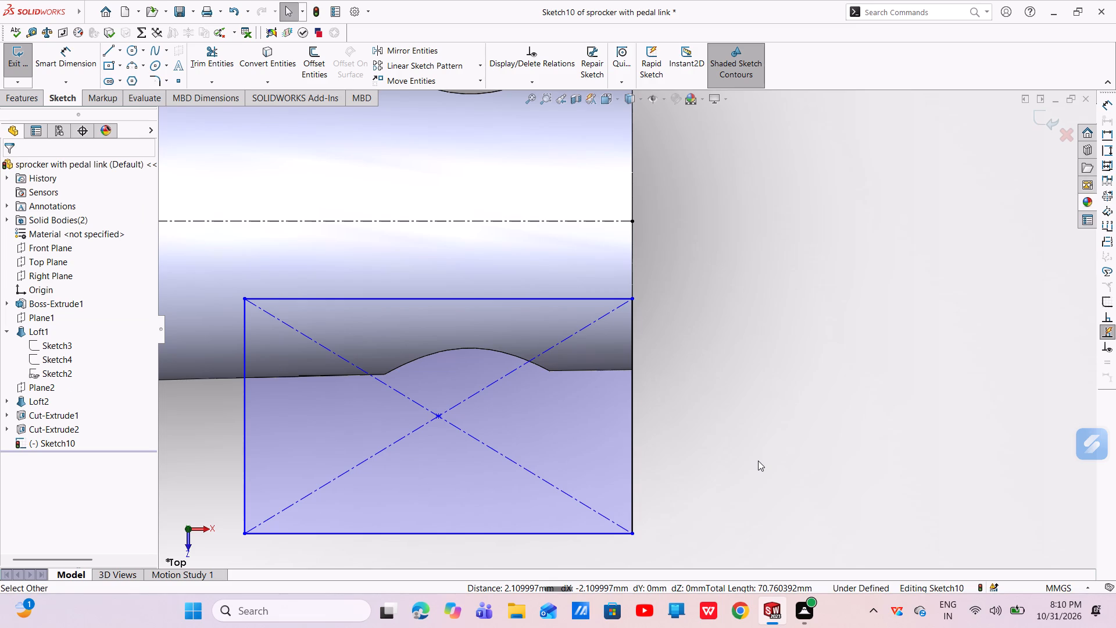
Dimension the distance from the centerline to the rectangle's nearest long side as 7 mm.
{"action": "left_click", "coordinate": [81, 63]}
{"action": "left_click", "coordinate": [510, 219]}
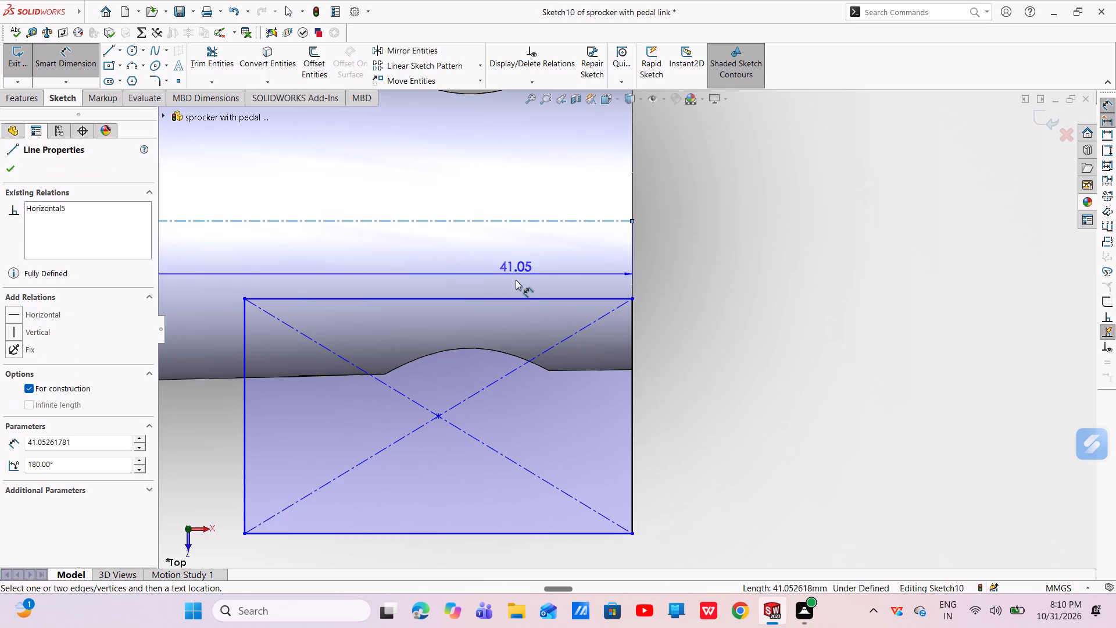
{"action": "left_click", "coordinate": [518, 298]}
{"action": "left_click", "coordinate": [739, 267]}
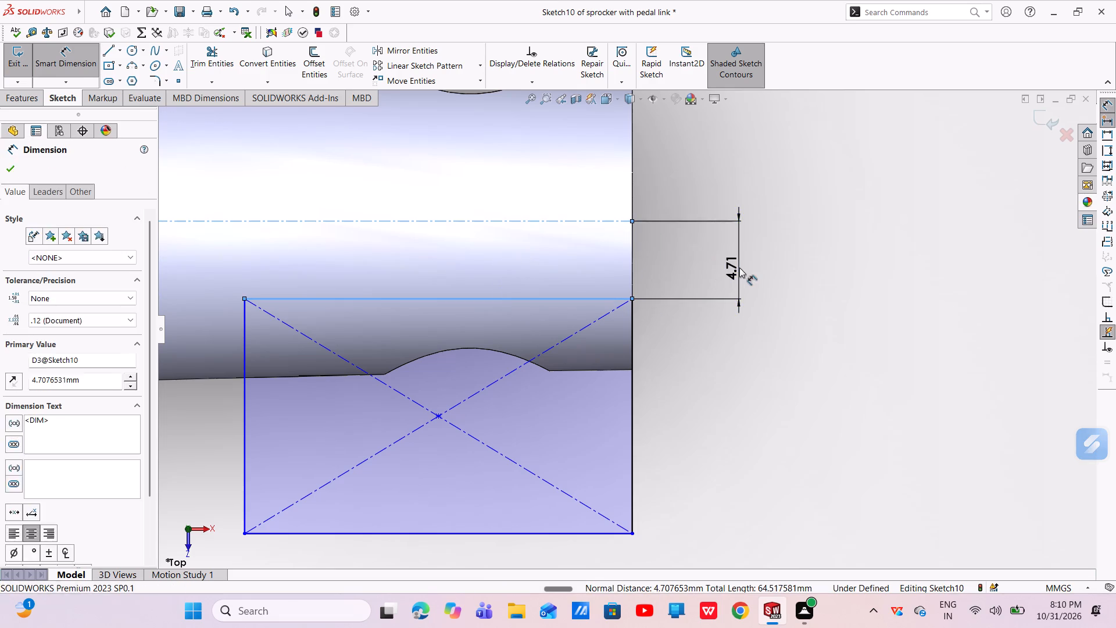
{"action": "key", "text": "BackSpace"}
{"action": "key", "text": "7"}
{"action": "key", "text": "Return"}
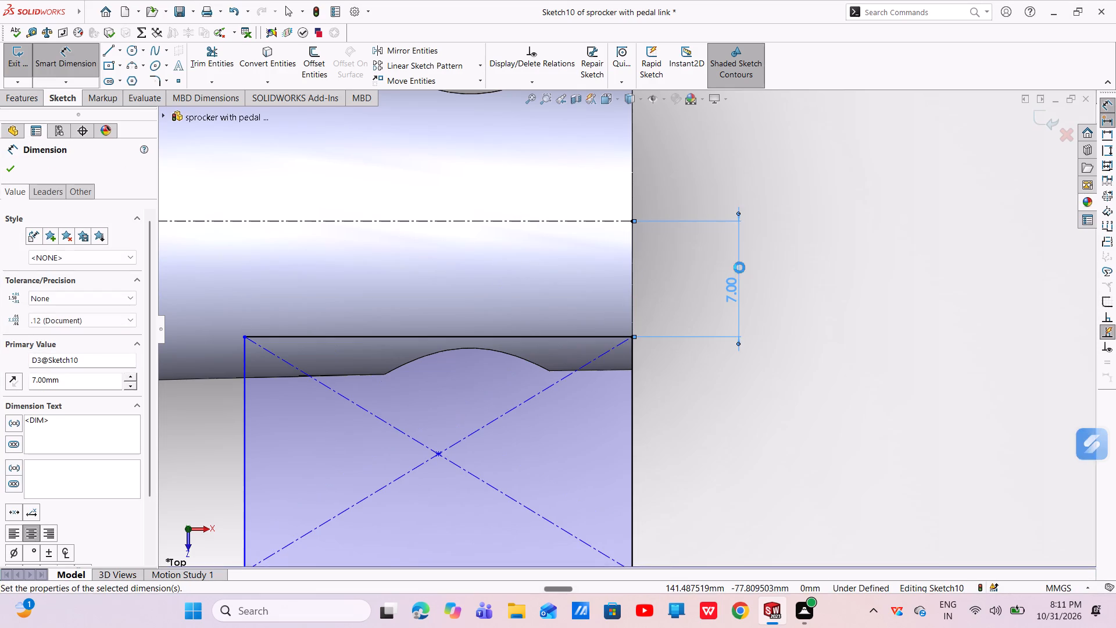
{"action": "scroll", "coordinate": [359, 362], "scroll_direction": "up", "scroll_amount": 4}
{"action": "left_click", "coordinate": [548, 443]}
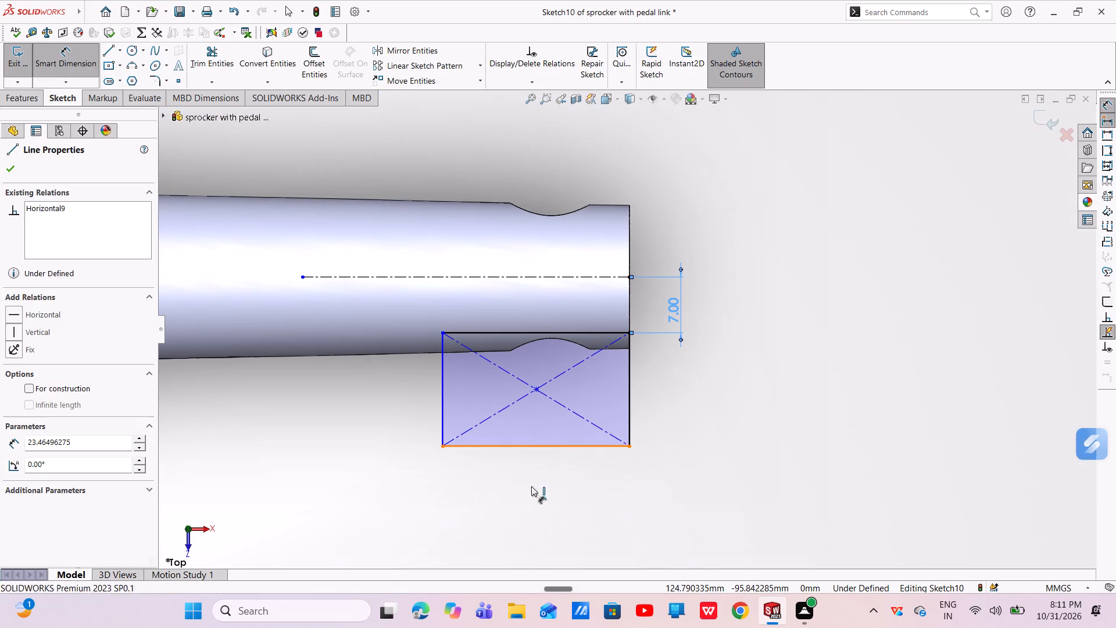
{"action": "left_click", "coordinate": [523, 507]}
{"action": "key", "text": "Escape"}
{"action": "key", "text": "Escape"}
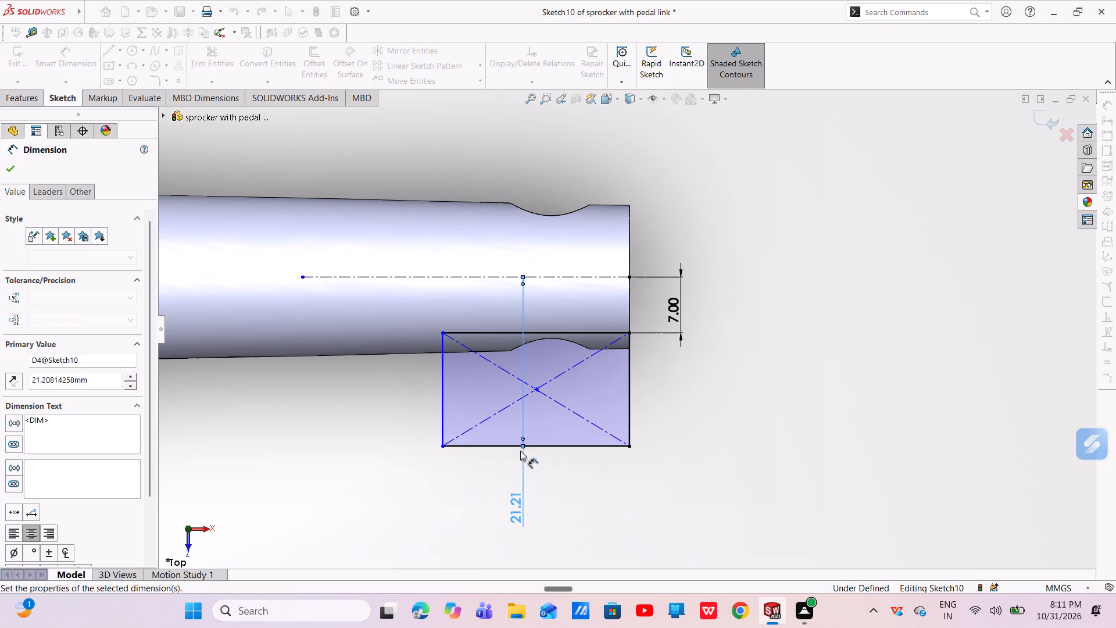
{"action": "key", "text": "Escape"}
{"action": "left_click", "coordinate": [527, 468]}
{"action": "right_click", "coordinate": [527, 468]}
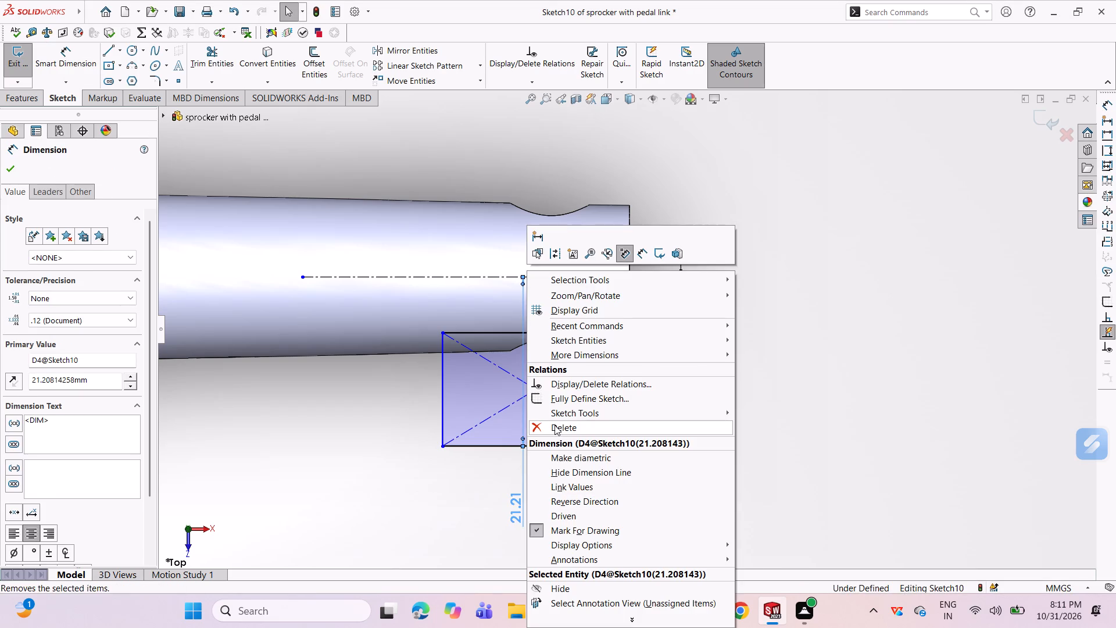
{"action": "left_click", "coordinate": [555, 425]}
Dimension the Loft1 arm rectangle's length along the arm to 20 mm.
{"action": "left_click", "coordinate": [68, 52]}
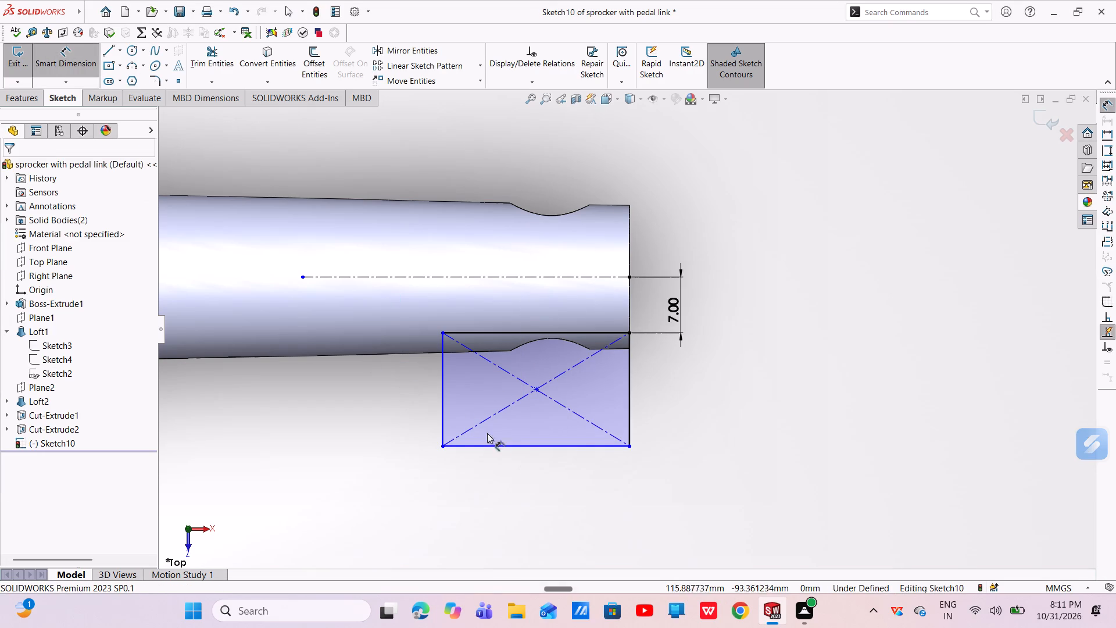
{"action": "left_click", "coordinate": [500, 447]}
{"action": "left_click", "coordinate": [441, 486]}
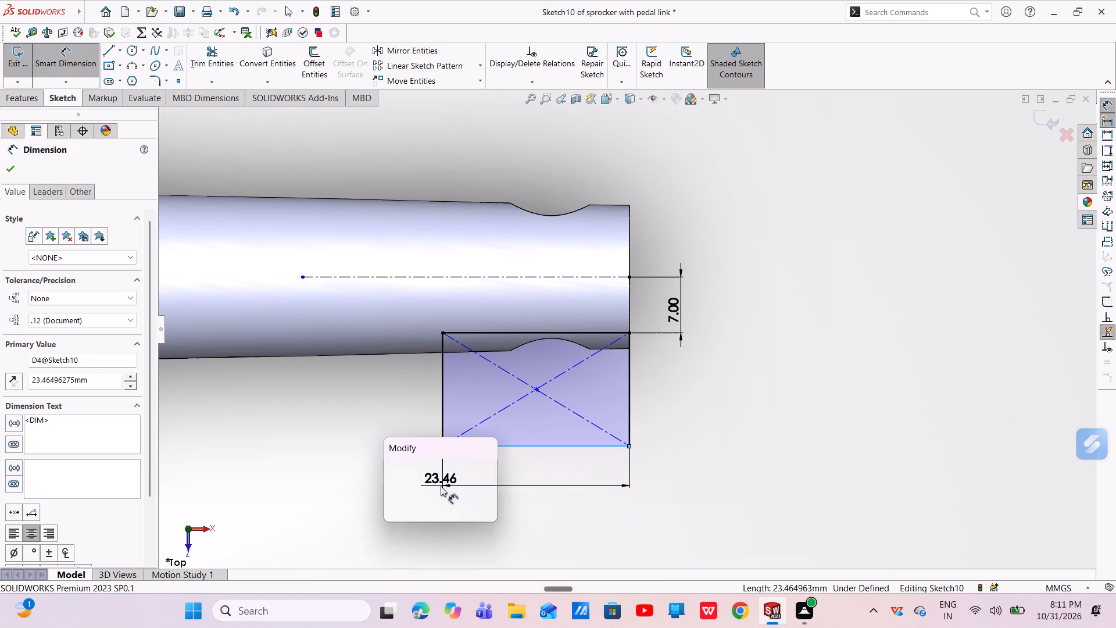
{"action": "key", "text": "BackSpace"}
{"action": "type", "text": "20"}
{"action": "key", "text": "Return"}
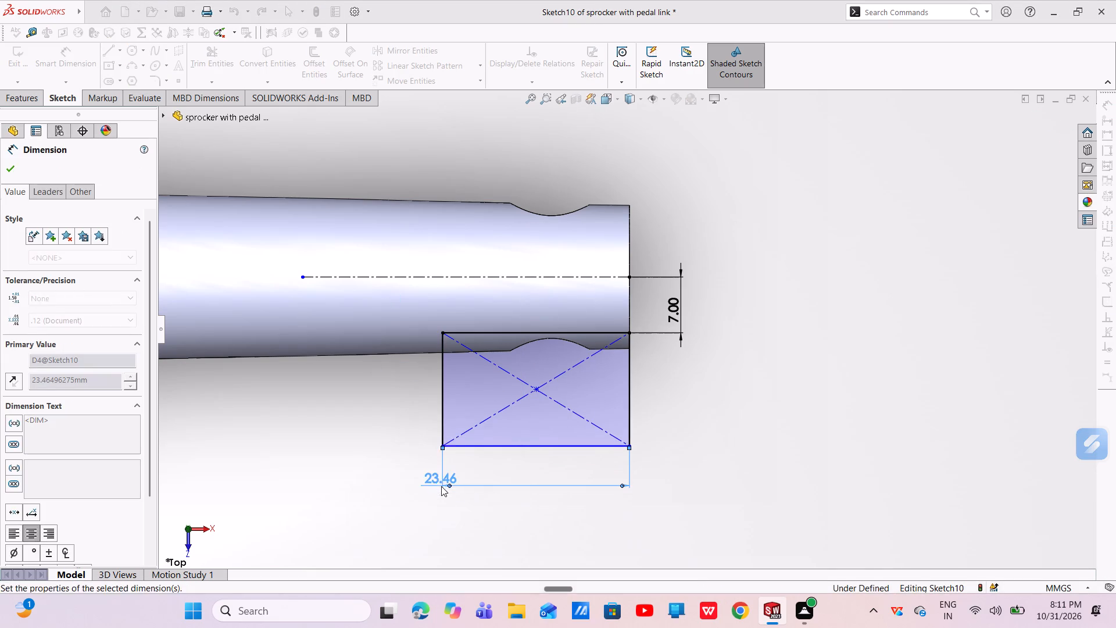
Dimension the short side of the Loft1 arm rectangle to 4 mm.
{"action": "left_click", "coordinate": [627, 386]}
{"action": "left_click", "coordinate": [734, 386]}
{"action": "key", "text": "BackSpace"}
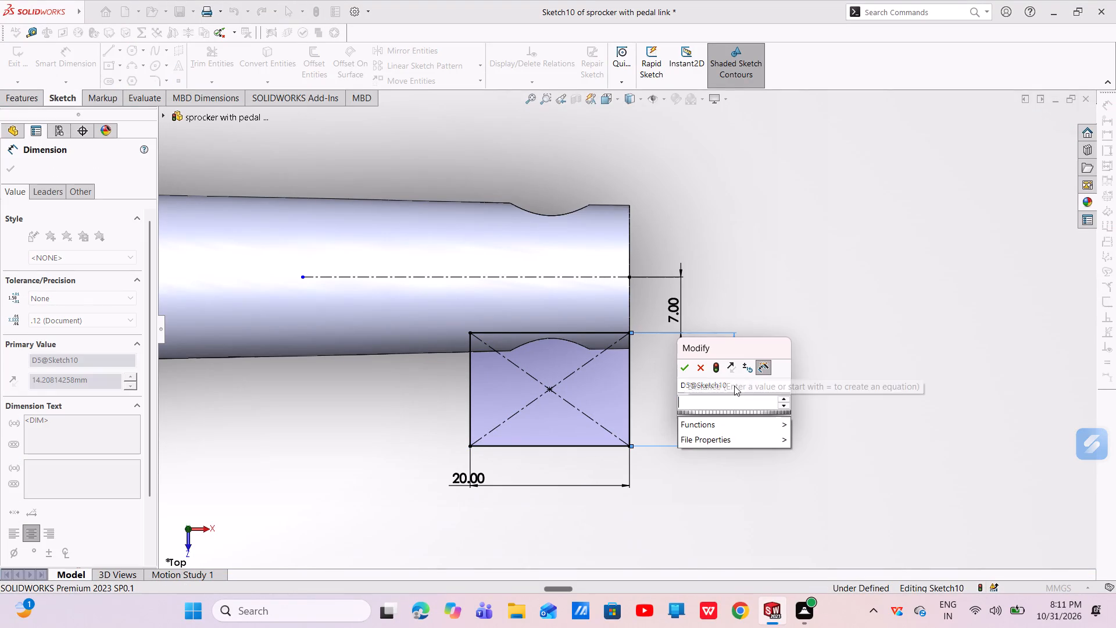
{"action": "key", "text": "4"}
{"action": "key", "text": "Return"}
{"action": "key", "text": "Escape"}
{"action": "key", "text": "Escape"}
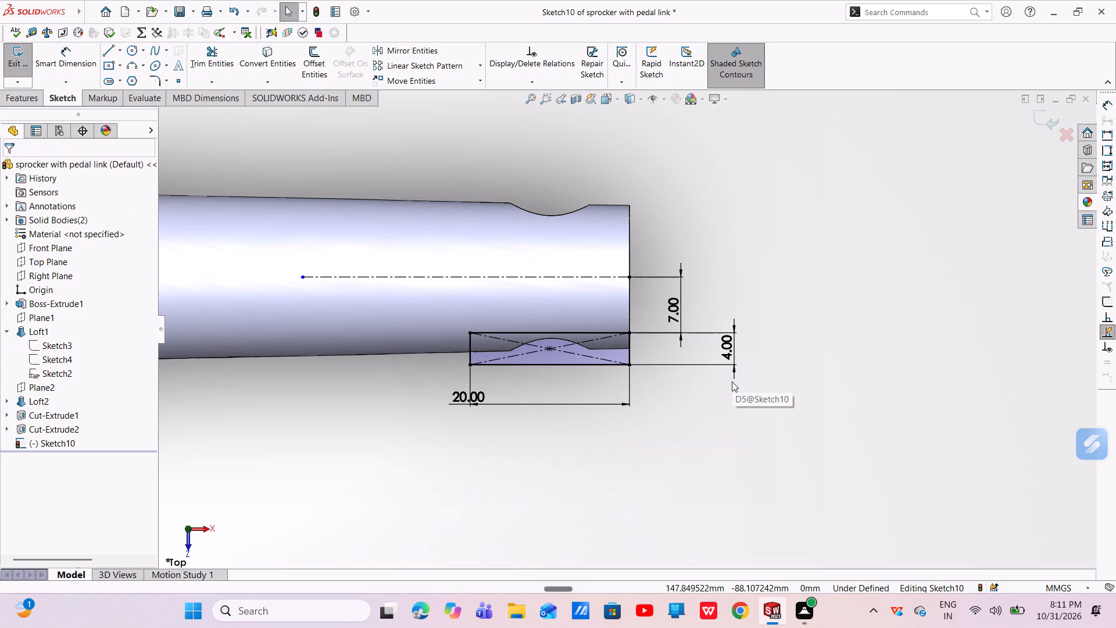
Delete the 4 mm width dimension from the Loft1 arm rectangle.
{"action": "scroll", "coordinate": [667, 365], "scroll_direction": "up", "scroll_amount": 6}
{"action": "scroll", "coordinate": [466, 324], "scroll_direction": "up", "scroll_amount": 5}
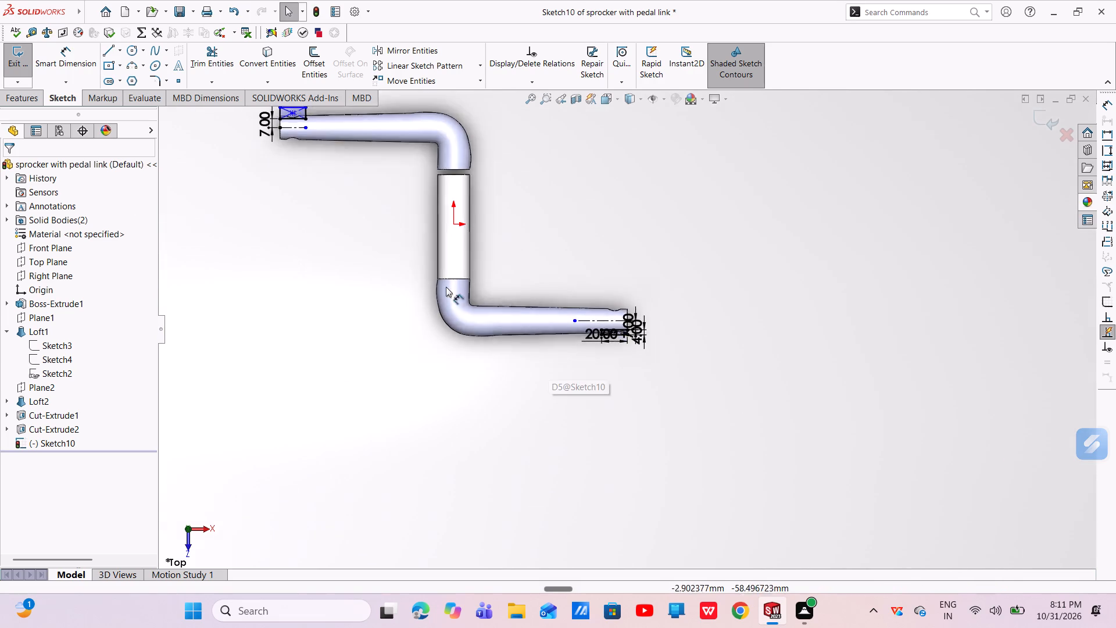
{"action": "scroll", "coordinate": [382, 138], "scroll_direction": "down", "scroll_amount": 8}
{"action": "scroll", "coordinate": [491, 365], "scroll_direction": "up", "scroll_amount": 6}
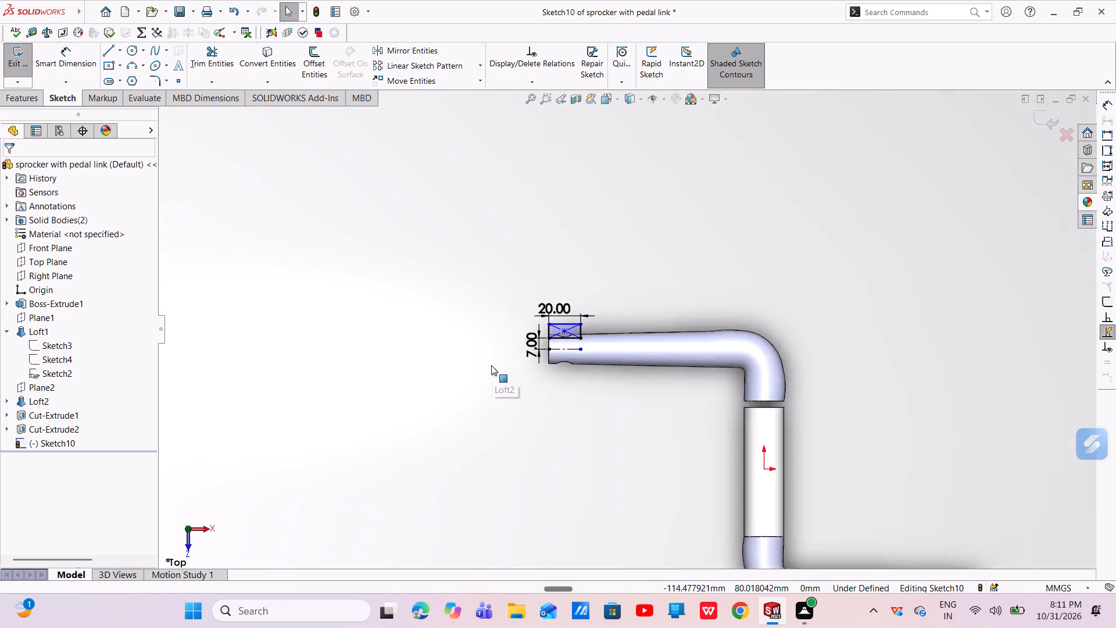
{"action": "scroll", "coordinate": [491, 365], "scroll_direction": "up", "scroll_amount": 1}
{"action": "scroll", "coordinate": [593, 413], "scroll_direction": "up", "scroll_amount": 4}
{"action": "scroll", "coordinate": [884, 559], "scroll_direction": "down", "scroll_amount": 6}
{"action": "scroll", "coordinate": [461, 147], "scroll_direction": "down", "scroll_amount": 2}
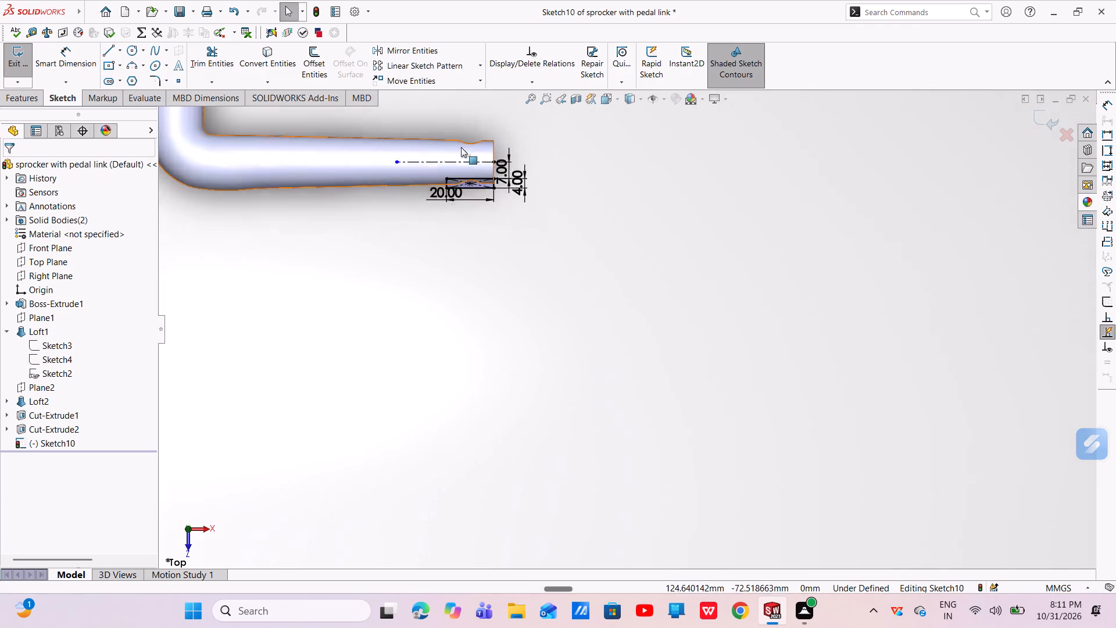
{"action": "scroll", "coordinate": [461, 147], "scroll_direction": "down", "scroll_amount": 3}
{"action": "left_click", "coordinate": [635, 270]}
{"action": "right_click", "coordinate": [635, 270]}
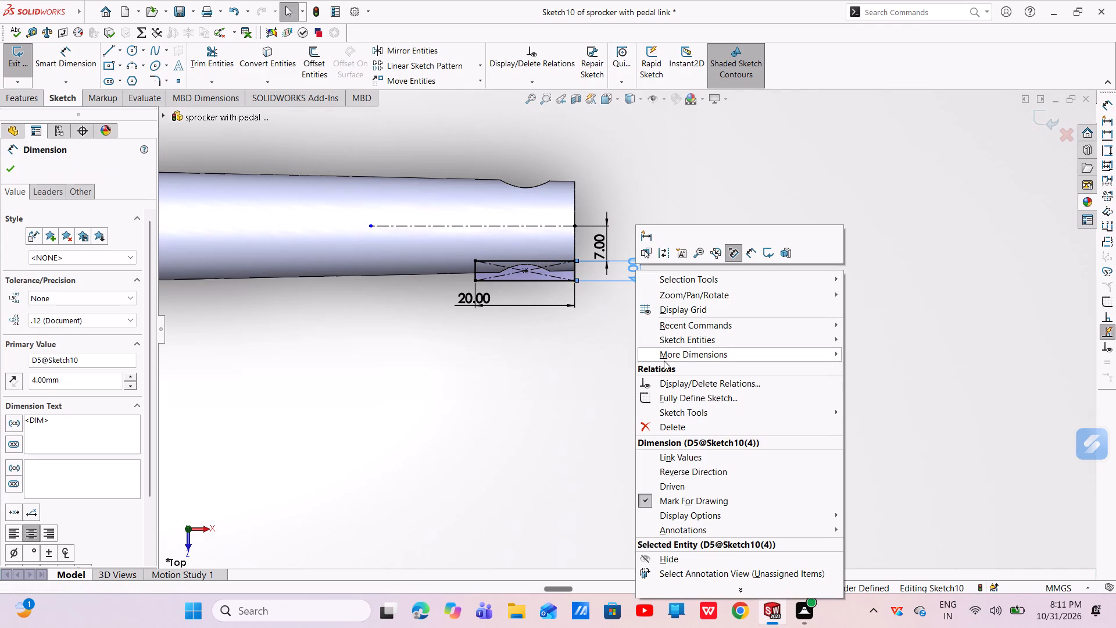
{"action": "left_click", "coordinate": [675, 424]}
Pull the Loft1 arm rectangle's outer long side away from the arm so the profile extends well past its surface.
{"action": "left_click_drag", "start_coordinate": [523, 278], "coordinate": [525, 283]}
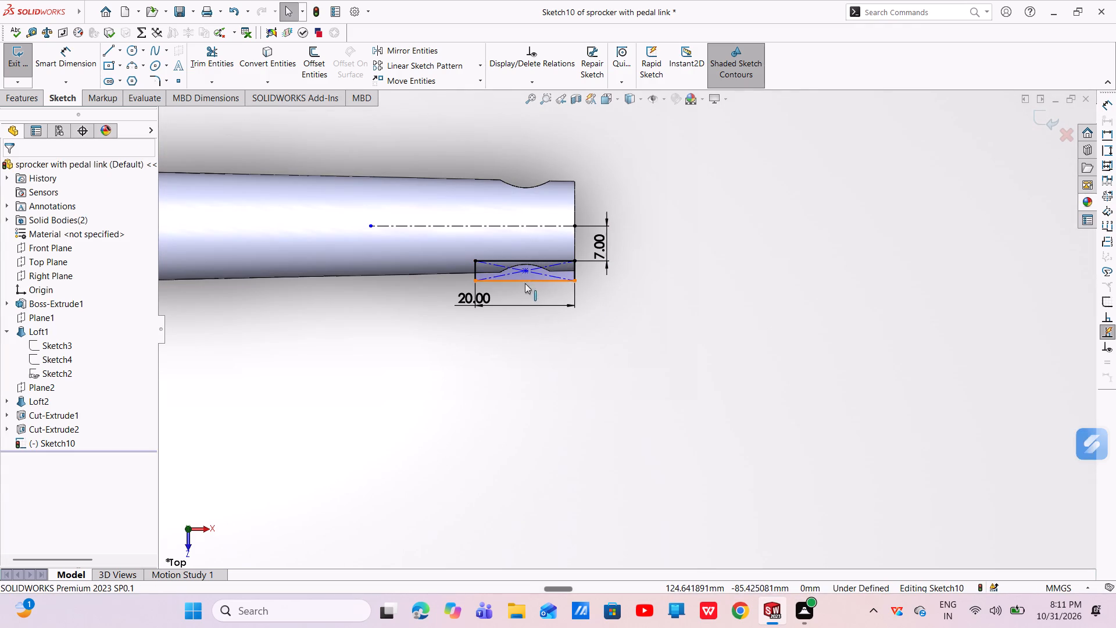
{"action": "left_click_drag", "start_coordinate": [525, 283], "coordinate": [531, 311]}
{"action": "key", "text": "Escape"}
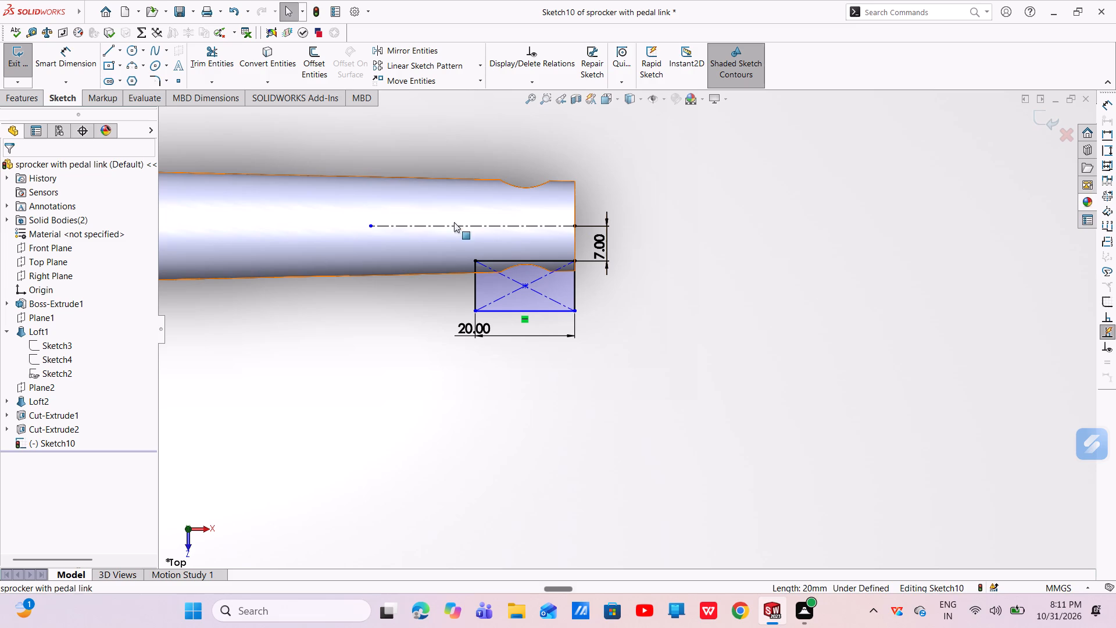
Cut-extrude both arm-end rectangles with a Mid Plane end condition and a depth of 300 mm.
{"action": "left_click", "coordinate": [16, 99]}
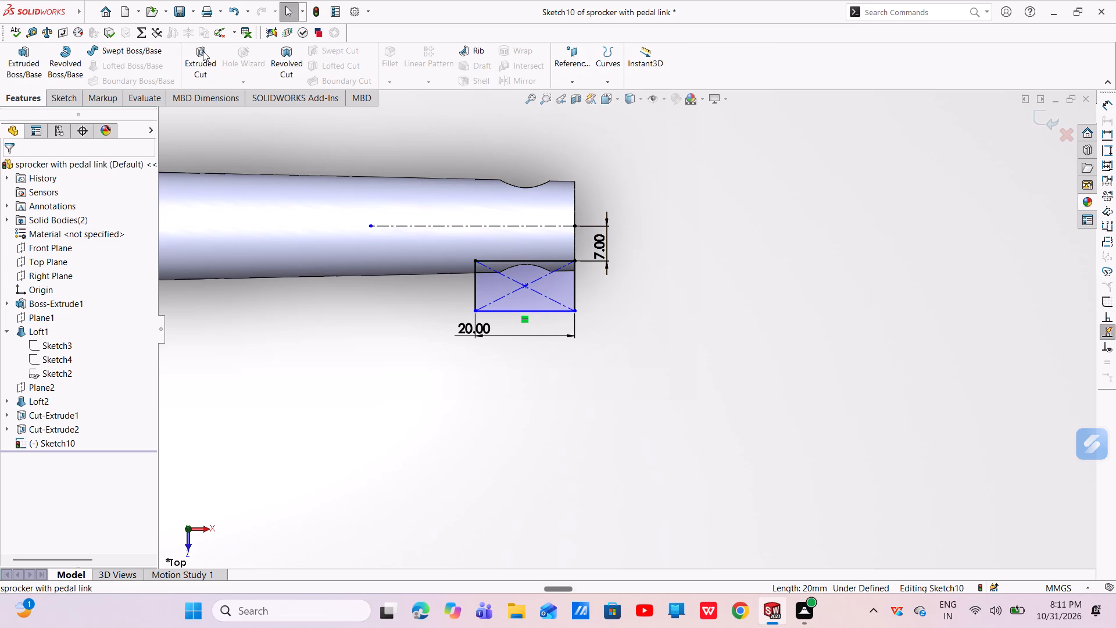
{"action": "left_click", "coordinate": [203, 51]}
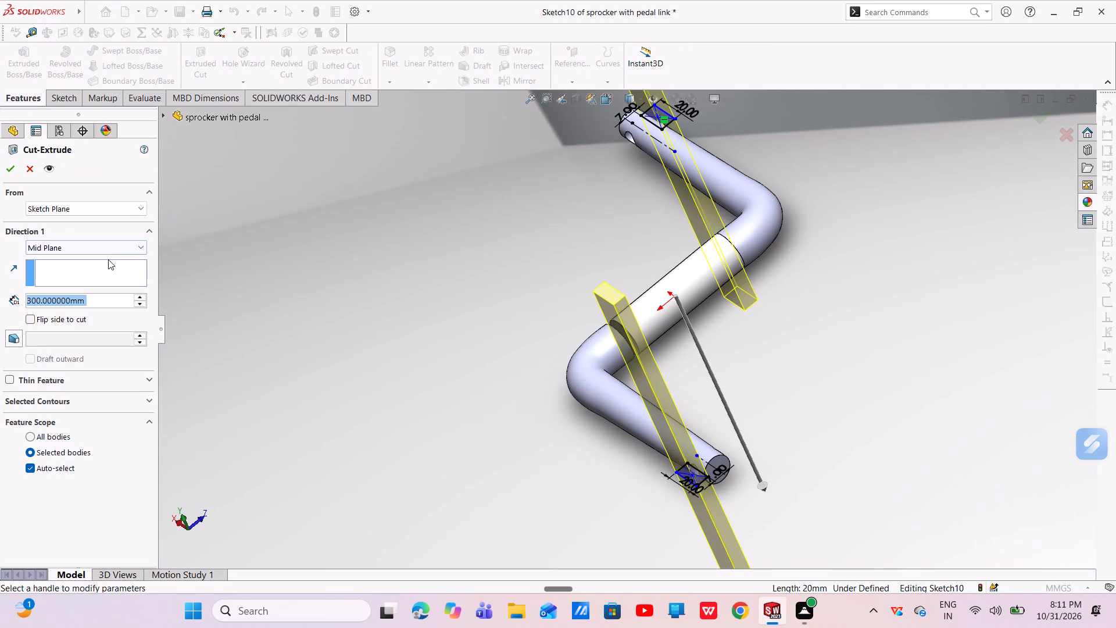
{"action": "left_click", "coordinate": [10, 165]}
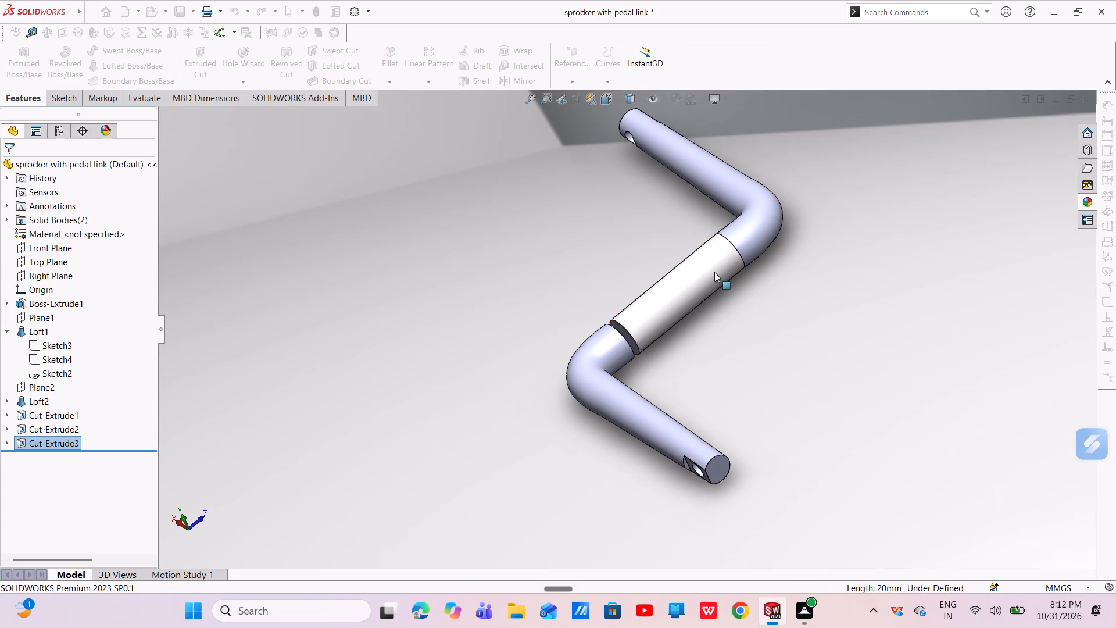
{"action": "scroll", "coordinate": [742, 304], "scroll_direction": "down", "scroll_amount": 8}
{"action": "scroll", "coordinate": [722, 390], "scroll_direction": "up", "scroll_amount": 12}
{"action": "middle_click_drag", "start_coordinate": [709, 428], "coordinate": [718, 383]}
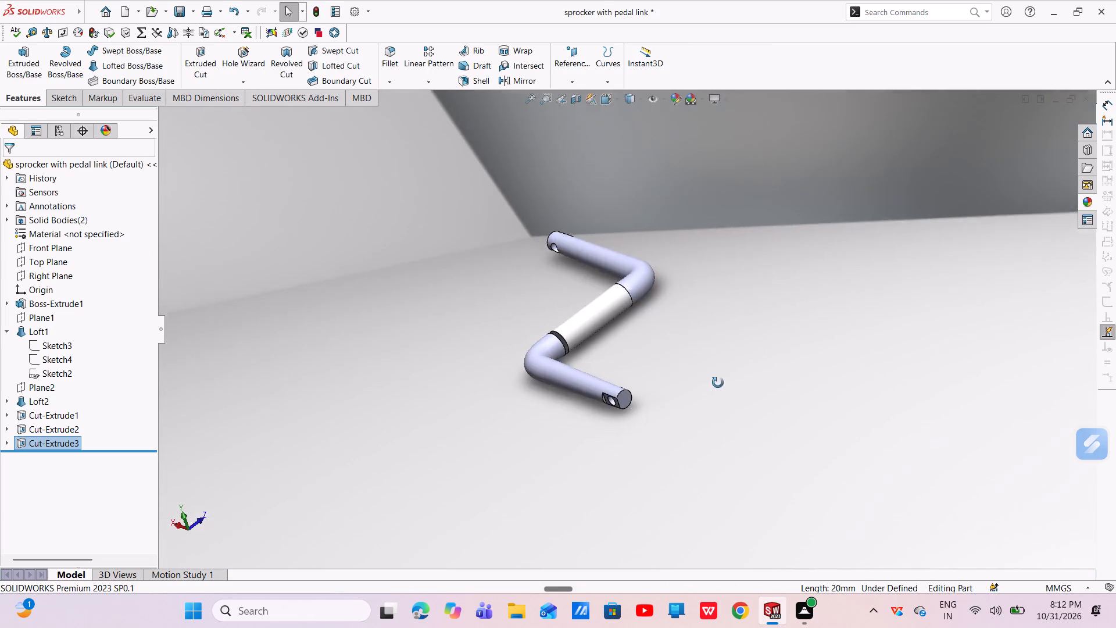
Examine the flattening cuts and through holes at both crank arm ends from several angles.
{"action": "middle_click_drag", "start_coordinate": [718, 383], "coordinate": [733, 349]}
{"action": "scroll", "coordinate": [653, 344], "scroll_direction": "down", "scroll_amount": 8}
{"action": "middle_click_drag", "start_coordinate": [660, 414], "coordinate": [675, 387]}
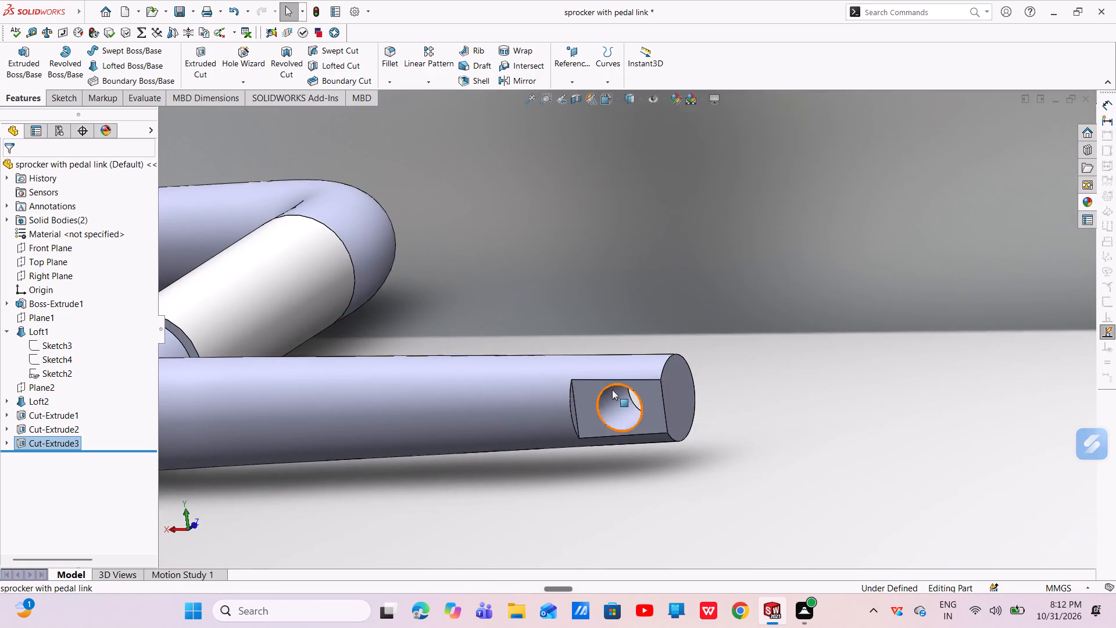
{"action": "scroll", "coordinate": [612, 389], "scroll_direction": "up", "scroll_amount": 7}
{"action": "scroll", "coordinate": [528, 338], "scroll_direction": "down", "scroll_amount": 1}
{"action": "middle_click_drag", "start_coordinate": [528, 337], "coordinate": [764, 411]}
{"action": "scroll", "coordinate": [697, 380], "scroll_direction": "down", "scroll_amount": 3}
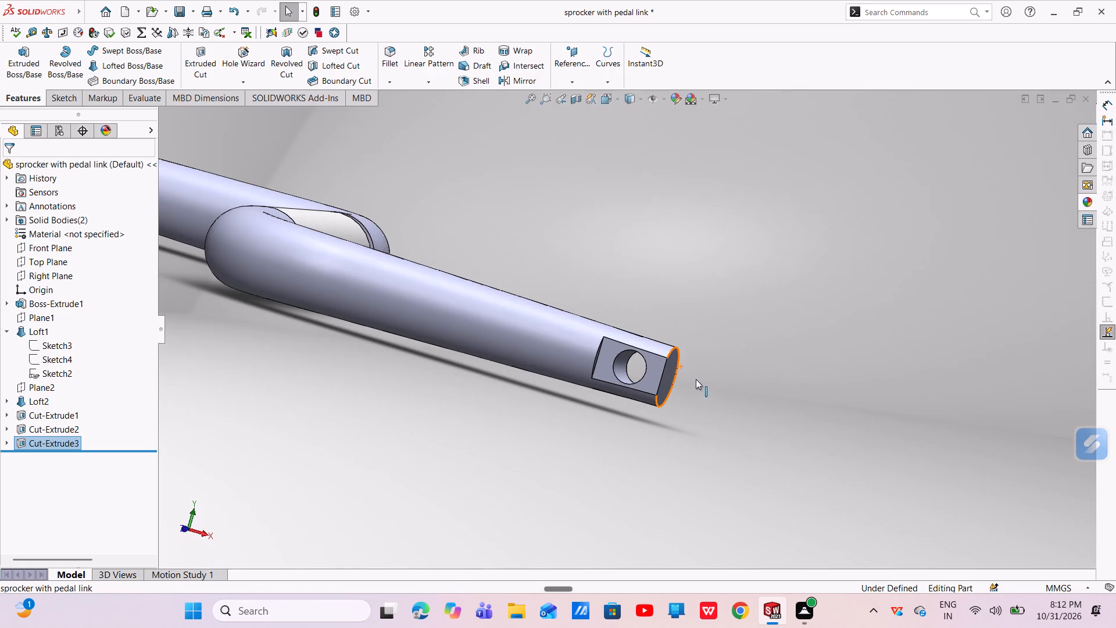
{"action": "scroll", "coordinate": [696, 379], "scroll_direction": "down", "scroll_amount": 1}
{"action": "middle_click_drag", "start_coordinate": [674, 384], "coordinate": [668, 374]}
{"action": "scroll", "coordinate": [668, 374], "scroll_direction": "up", "scroll_amount": 8}
{"action": "middle_click_drag", "start_coordinate": [674, 317], "coordinate": [649, 419]}
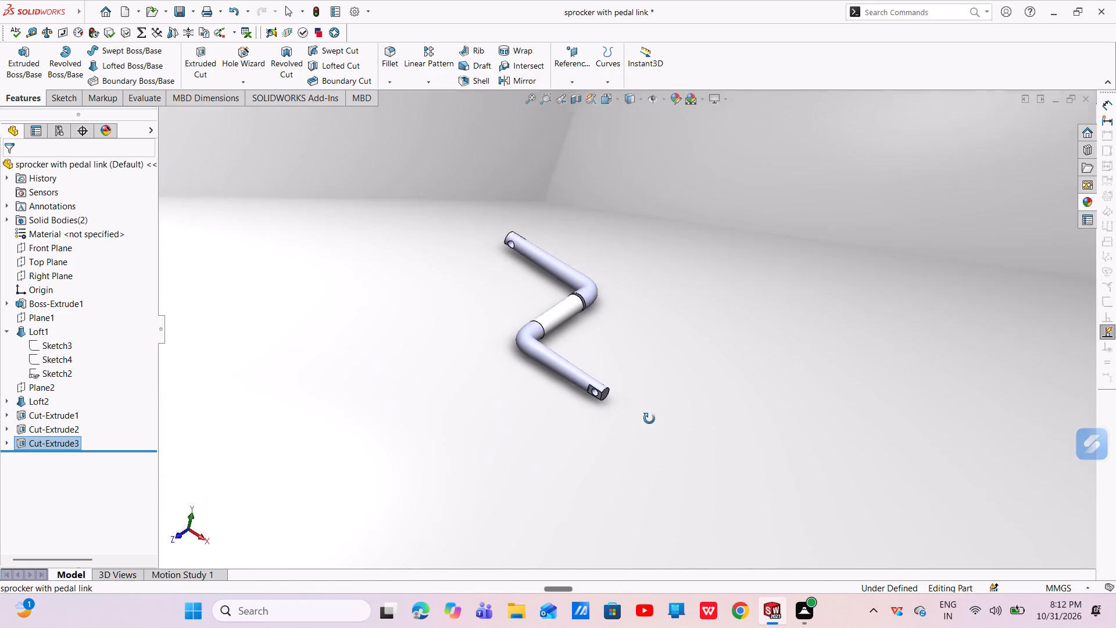
{"action": "middle_click_drag", "start_coordinate": [649, 419], "coordinate": [648, 425]}
{"action": "scroll", "coordinate": [648, 425], "scroll_direction": "up", "scroll_amount": 1}
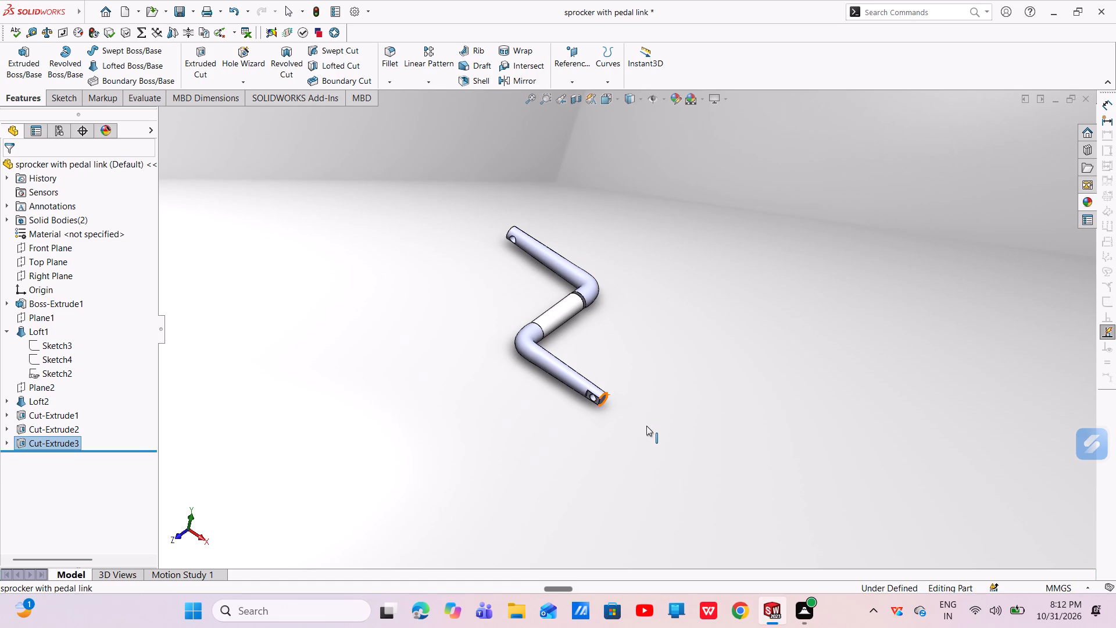
{"action": "scroll", "coordinate": [609, 375], "scroll_direction": "down", "scroll_amount": 6}
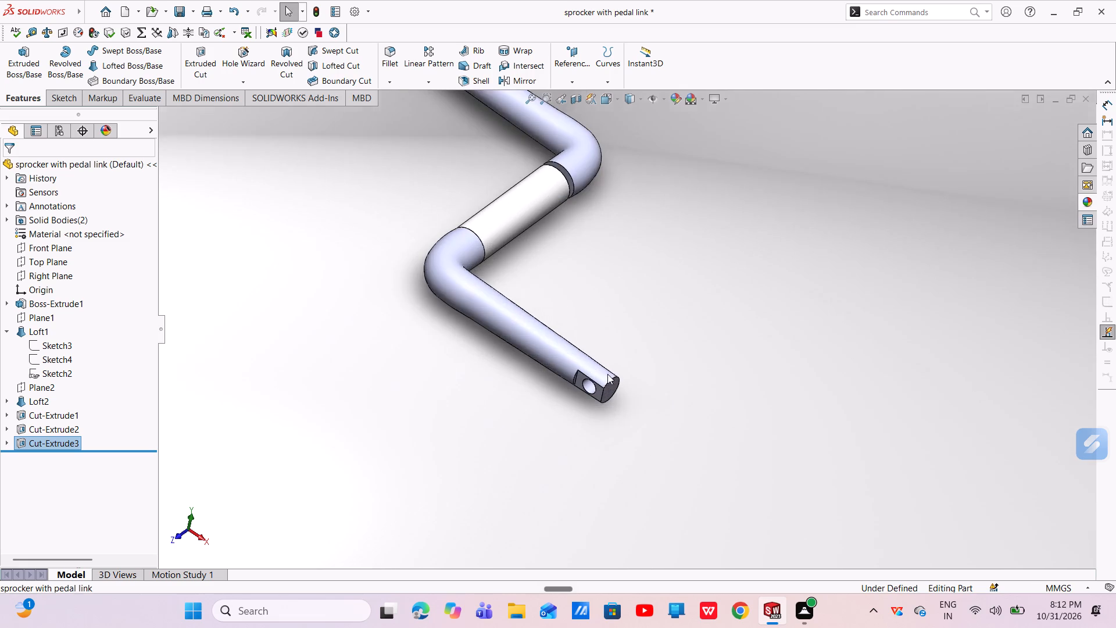
Sketch a circle about 210 mm in diameter, centred on the origin, on the ring-shaped shoulder face where Cut-Extrude1 meets the central shaft.
{"action": "middle_click_drag", "start_coordinate": [609, 355], "coordinate": [503, 381]}
{"action": "scroll", "coordinate": [655, 256], "scroll_direction": "up", "scroll_amount": 5}
{"action": "scroll", "coordinate": [673, 241], "scroll_direction": "down", "scroll_amount": 5}
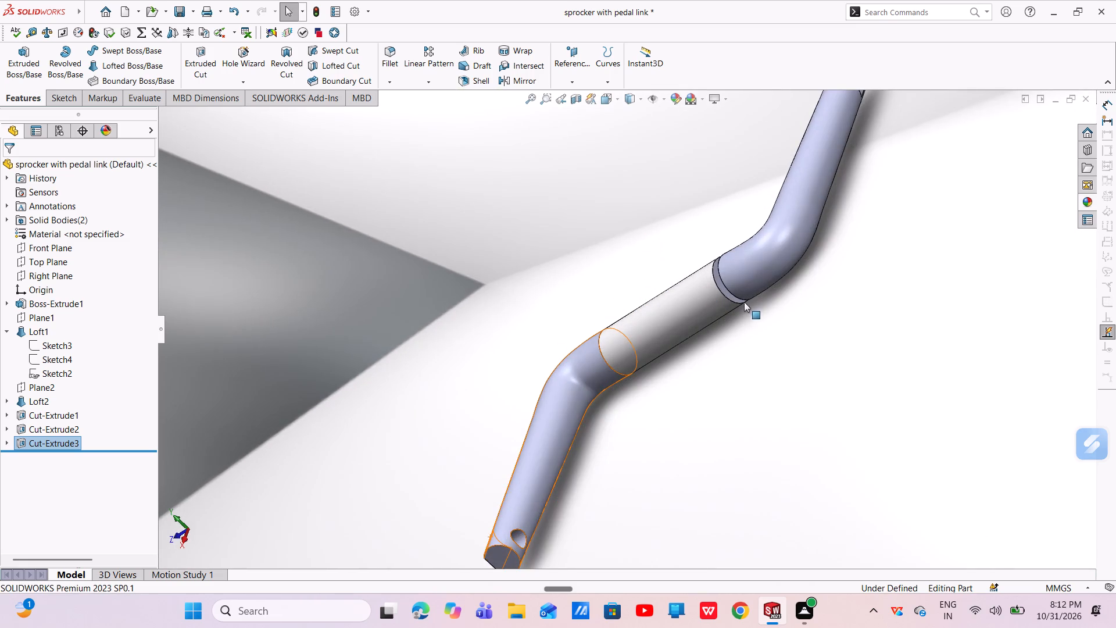
{"action": "scroll", "coordinate": [738, 294], "scroll_direction": "down", "scroll_amount": 6}
{"action": "left_click", "coordinate": [639, 293]}
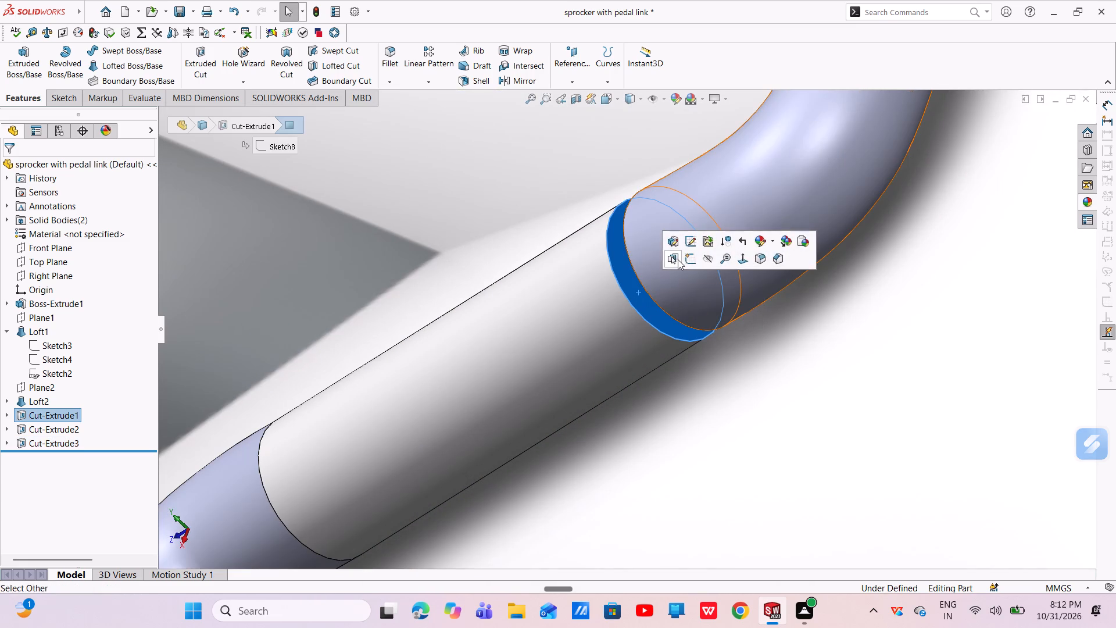
{"action": "left_click", "coordinate": [685, 258]}
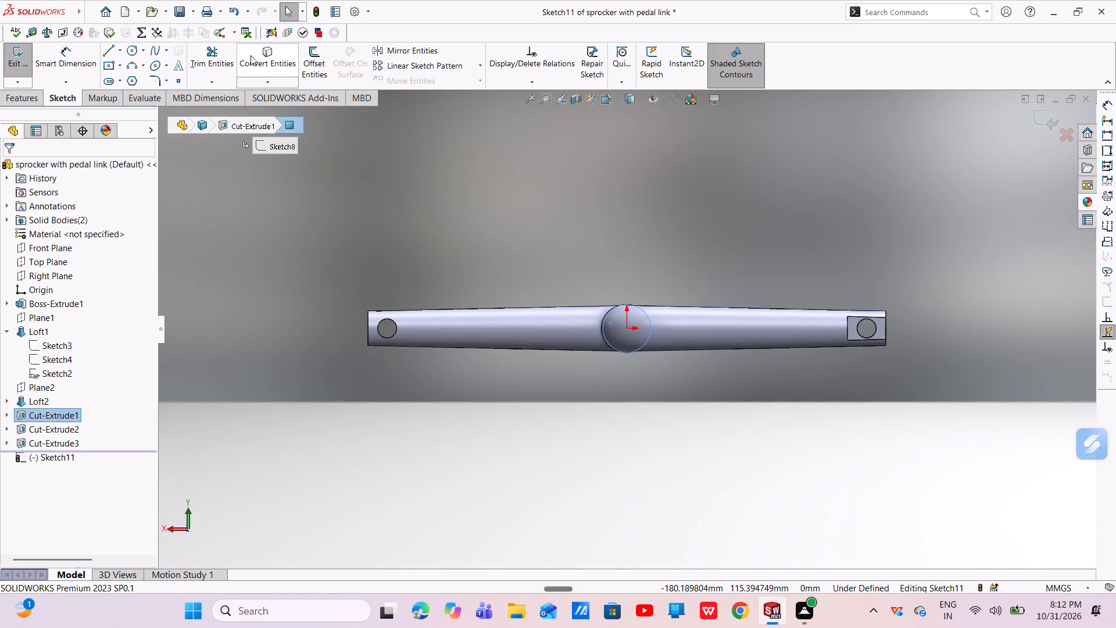
{"action": "left_click", "coordinate": [134, 48]}
{"action": "left_click", "coordinate": [628, 327]}
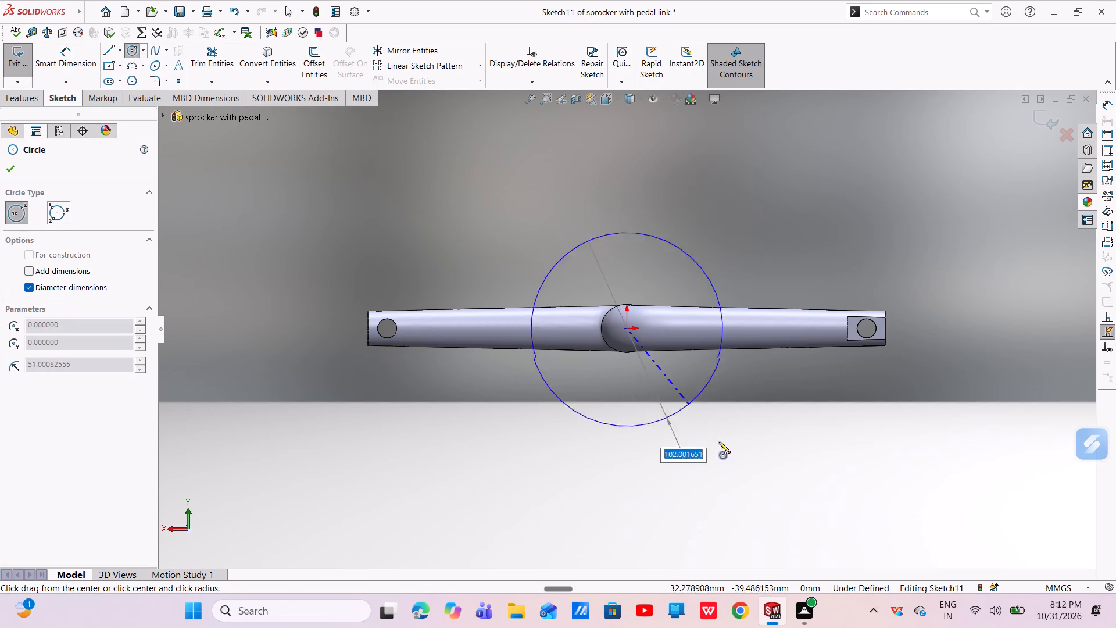
{"action": "left_click", "coordinate": [748, 490]}
{"action": "right_click", "coordinate": [748, 491]}
{"action": "left_click", "coordinate": [760, 495]}
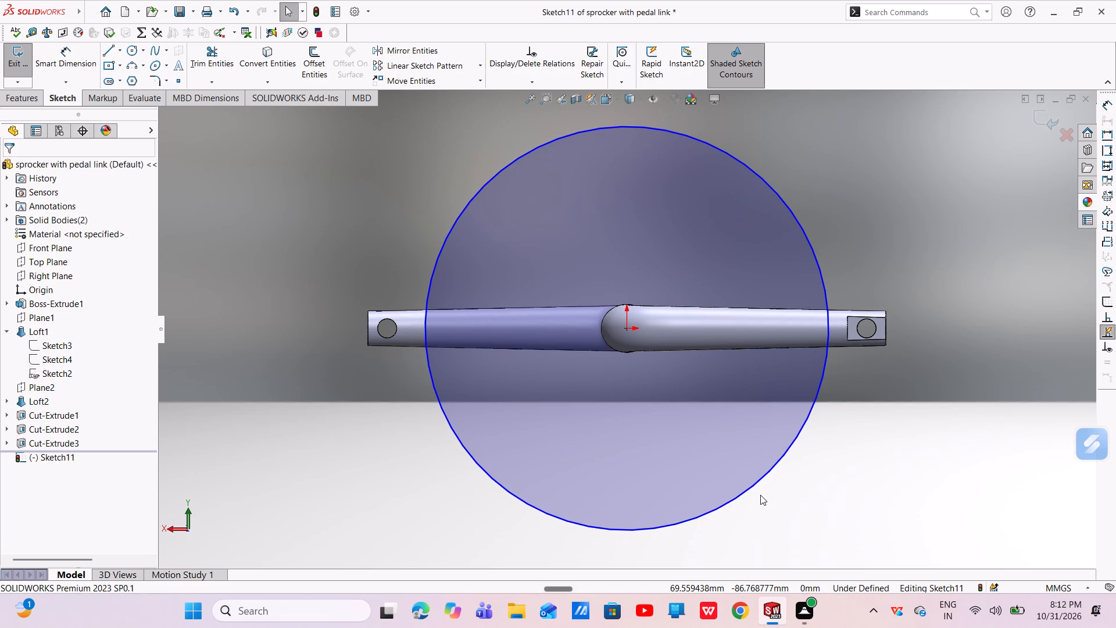
Dimension the large circle's diameter to 151 mm.
{"action": "left_click", "coordinate": [74, 72]}
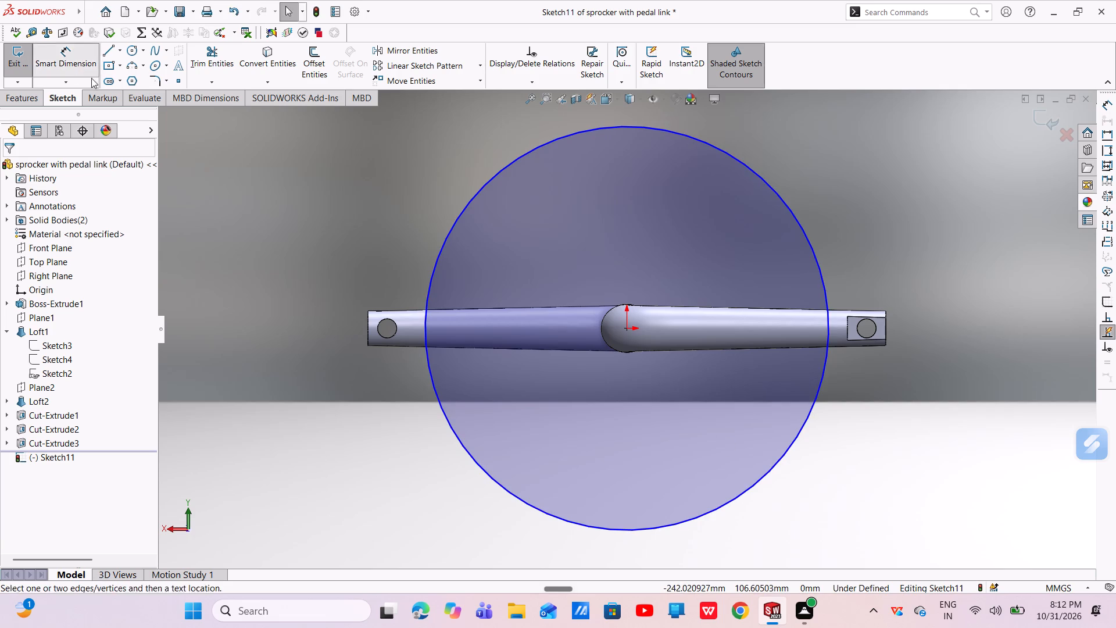
{"action": "left_click", "coordinate": [530, 150]}
{"action": "left_click", "coordinate": [321, 333]}
{"action": "key", "text": "BackSpace"}
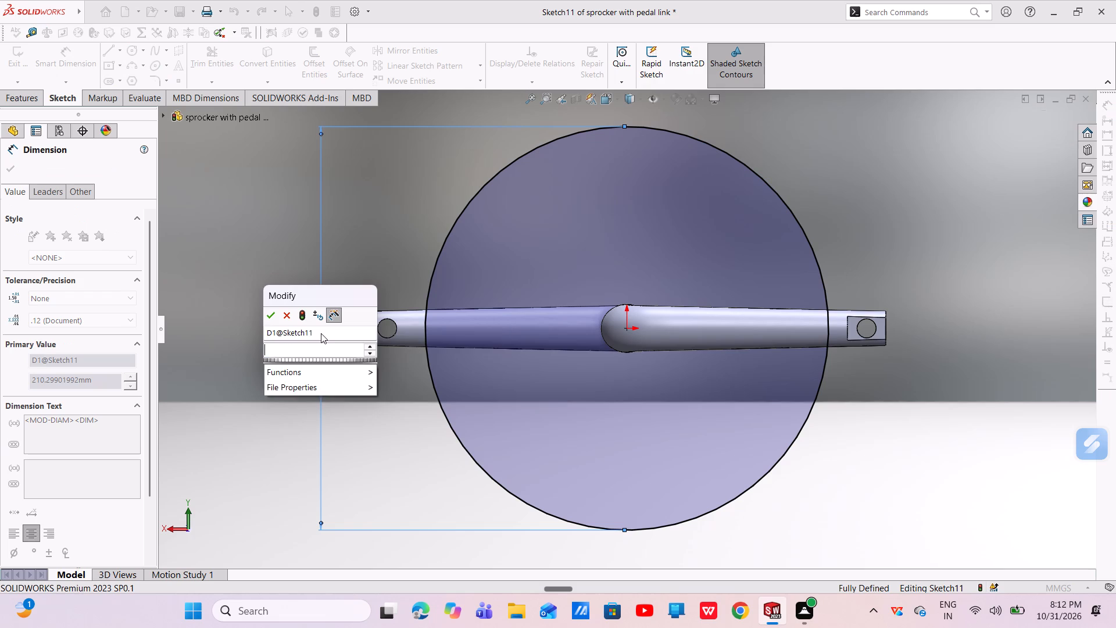
{"action": "type", "text": "151"}
{"action": "key", "text": "Return"}
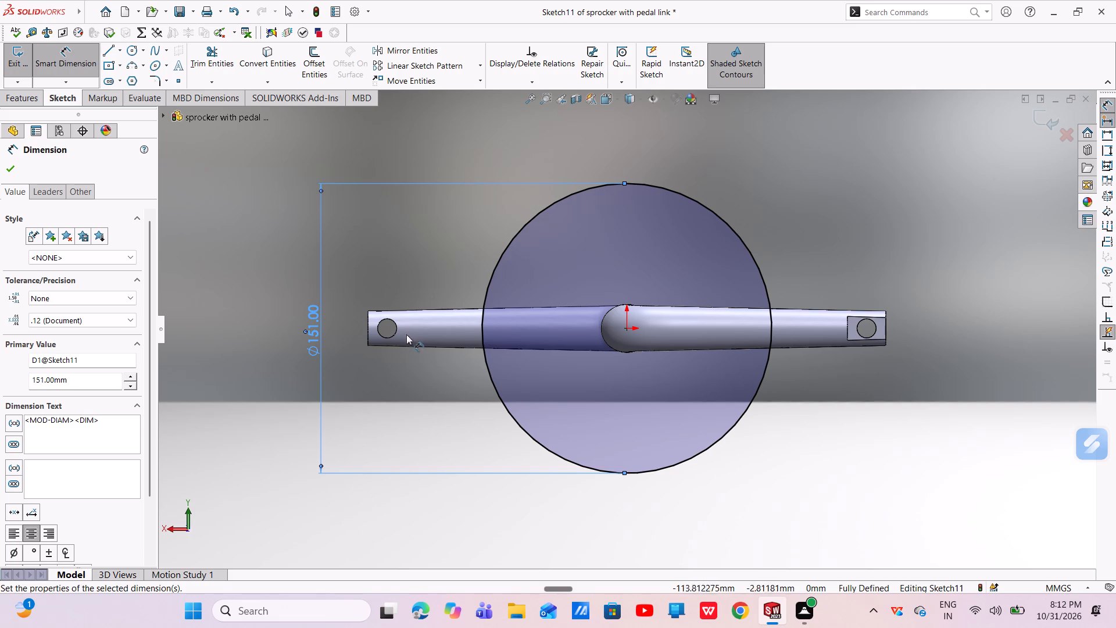
Sketch a small circle about 8 mm in diameter centred on the topmost point of the 151 mm circle.
{"action": "left_click", "coordinate": [135, 55]}
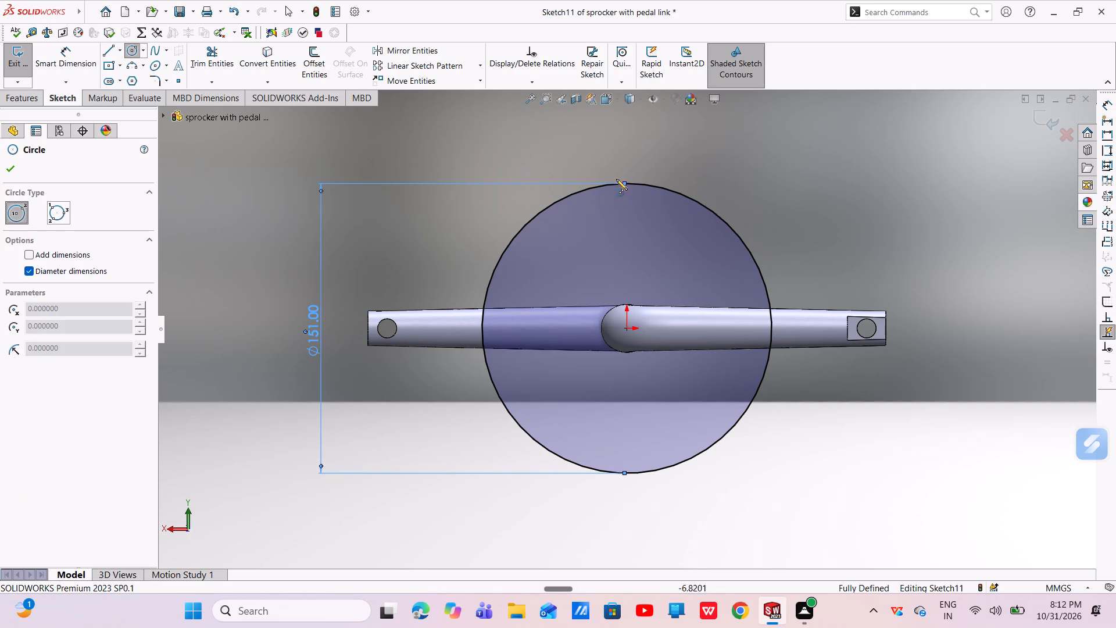
{"action": "scroll", "coordinate": [618, 181], "scroll_direction": "down", "scroll_amount": 5}
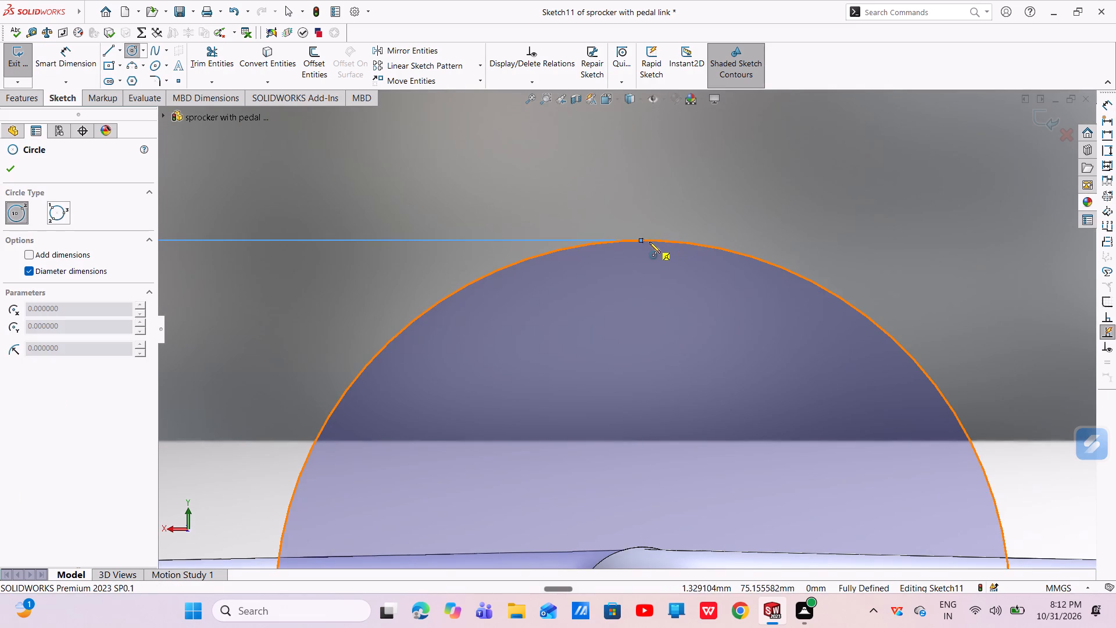
{"action": "scroll", "coordinate": [646, 245], "scroll_direction": "up", "scroll_amount": 3}
{"action": "scroll", "coordinate": [643, 275], "scroll_direction": "down", "scroll_amount": 2}
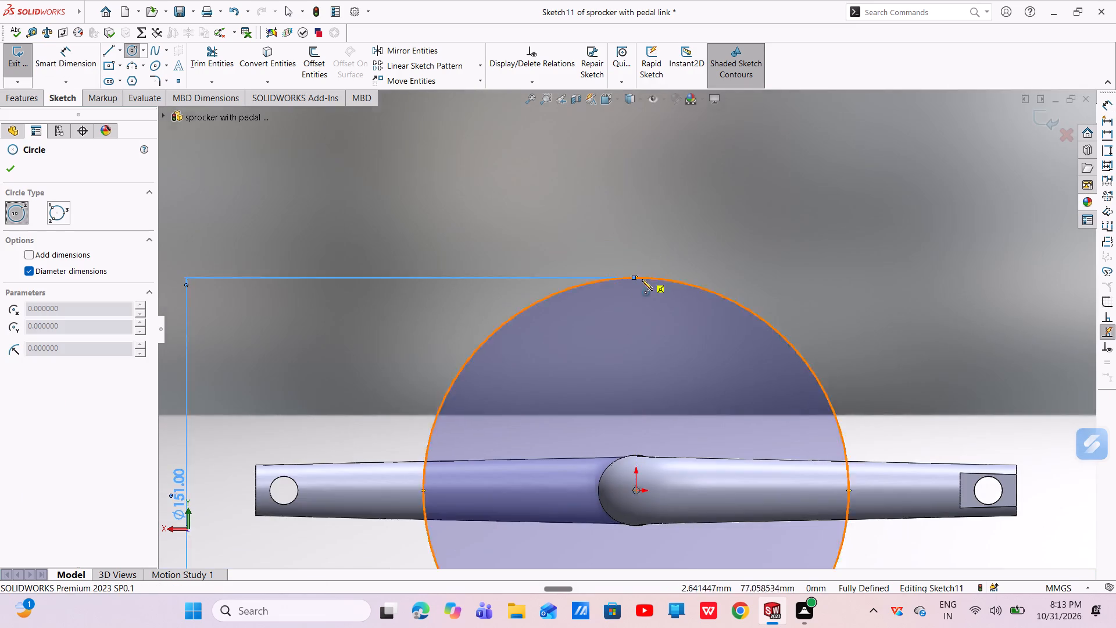
{"action": "scroll", "coordinate": [642, 279], "scroll_direction": "down", "scroll_amount": 3}
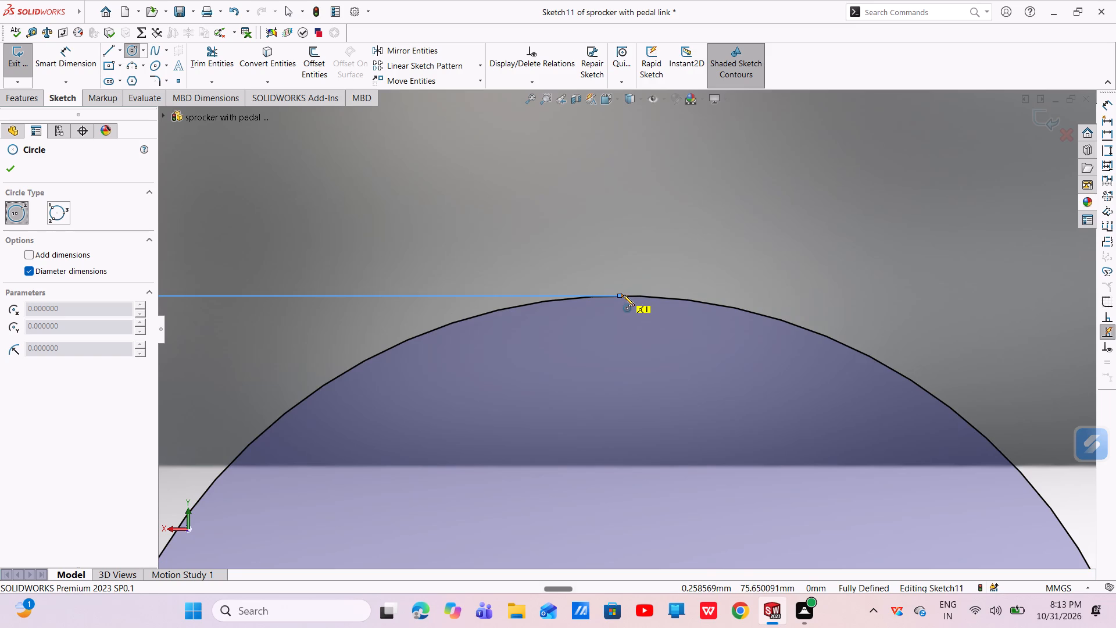
{"action": "left_click", "coordinate": [623, 295]}
{"action": "left_click", "coordinate": [641, 317]}
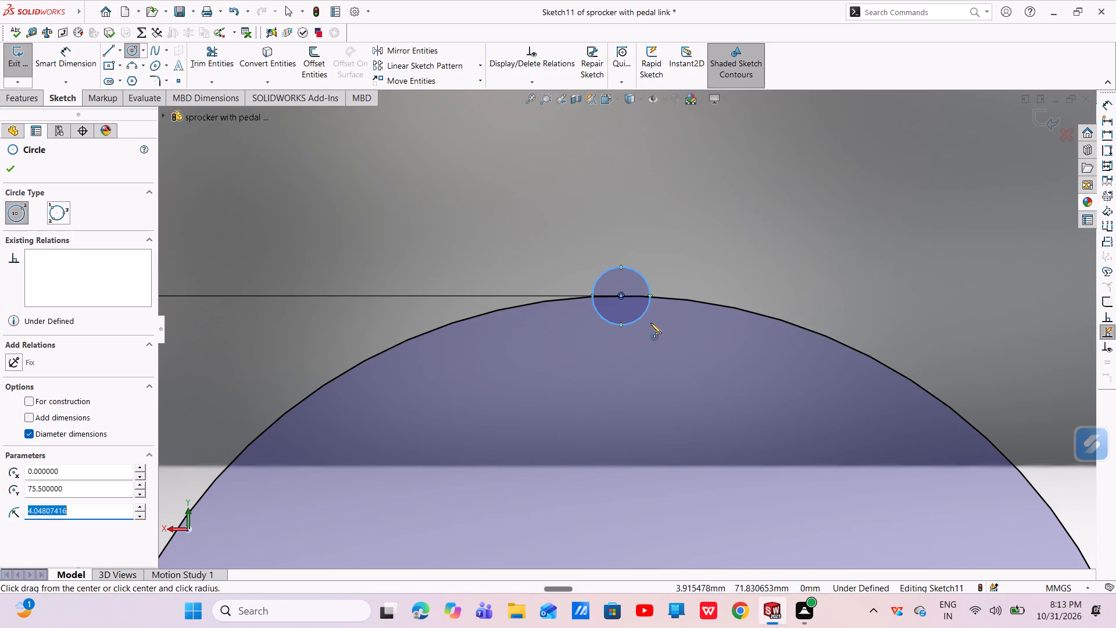
{"action": "right_click", "coordinate": [650, 323]}
{"action": "left_click", "coordinate": [660, 327]}
Dimension the small circle's diameter to 10 mm.
{"action": "left_click", "coordinate": [82, 56]}
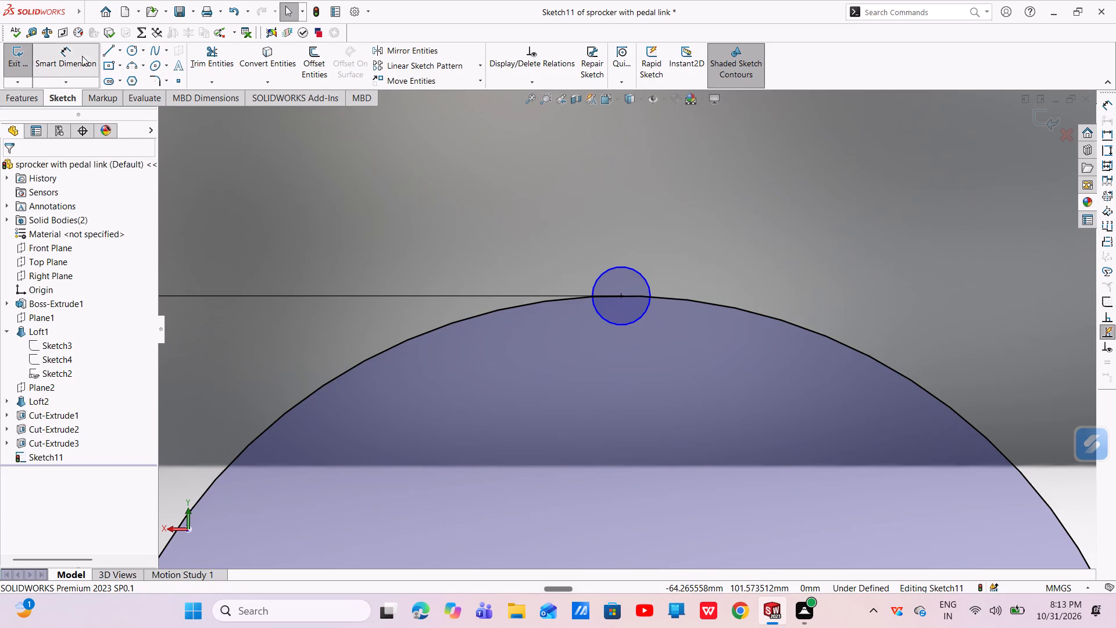
{"action": "left_click", "coordinate": [604, 272]}
{"action": "left_click", "coordinate": [745, 196]}
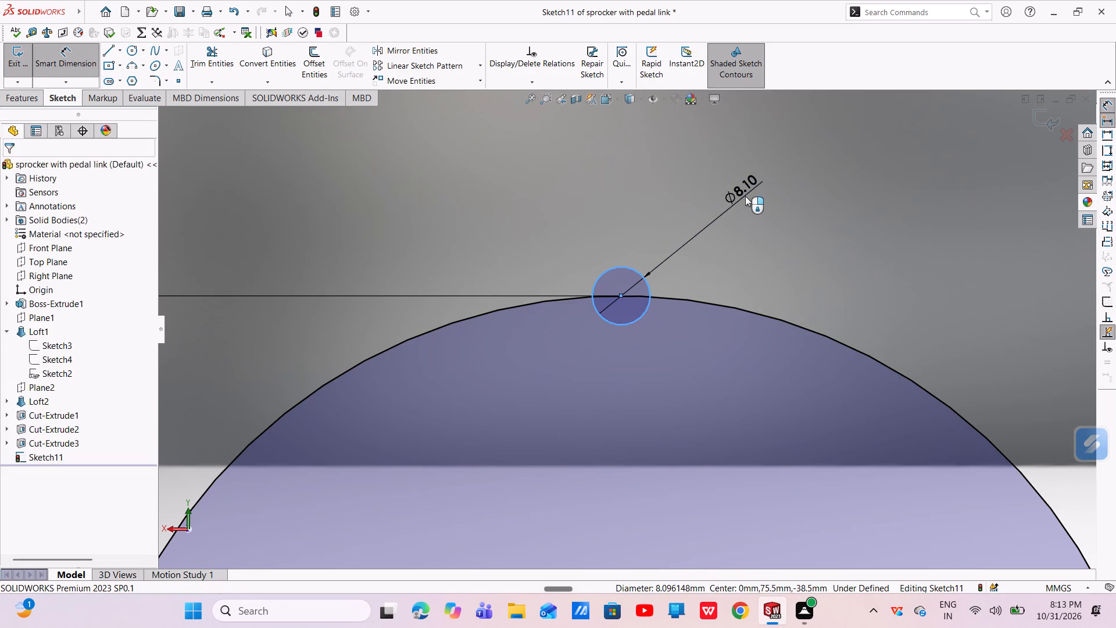
{"action": "key", "text": "BackSpace"}
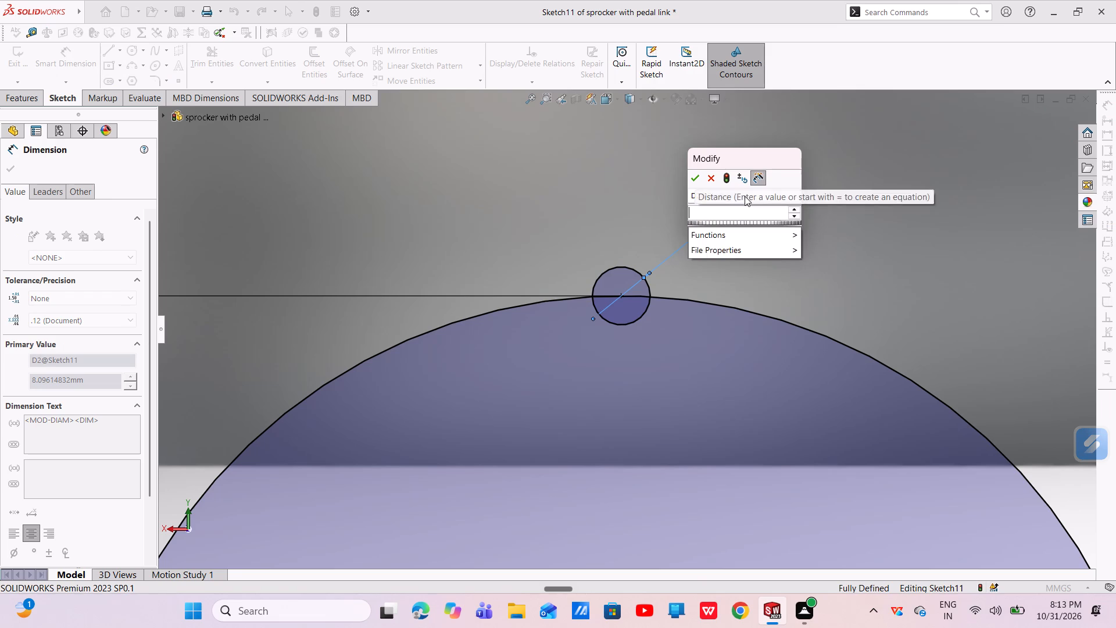
{"action": "type", "text": "10"}
{"action": "key", "text": "Return"}
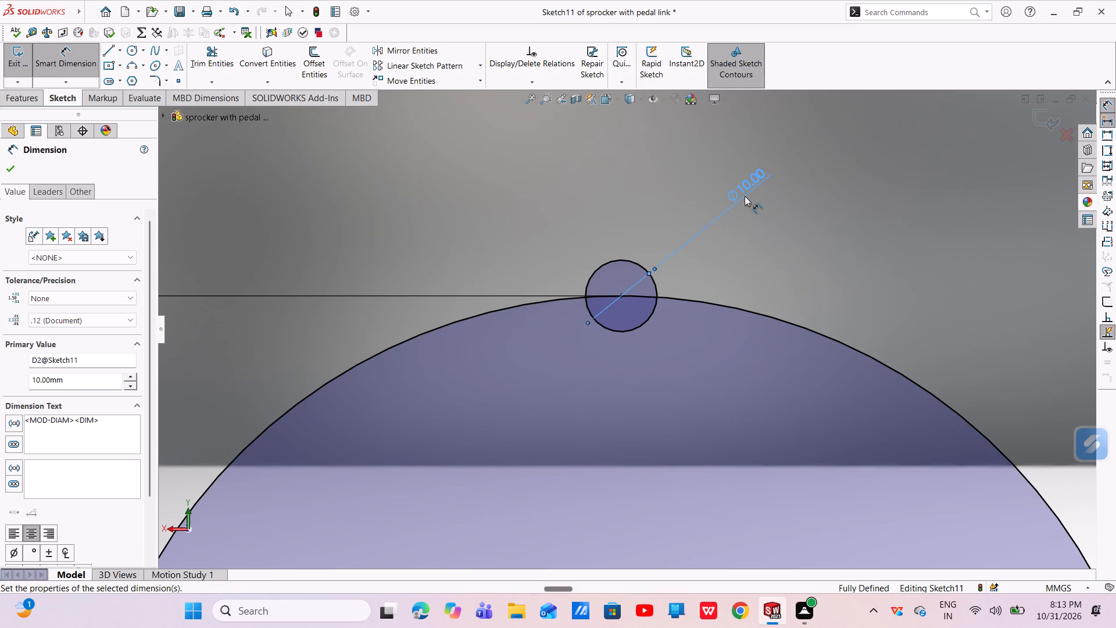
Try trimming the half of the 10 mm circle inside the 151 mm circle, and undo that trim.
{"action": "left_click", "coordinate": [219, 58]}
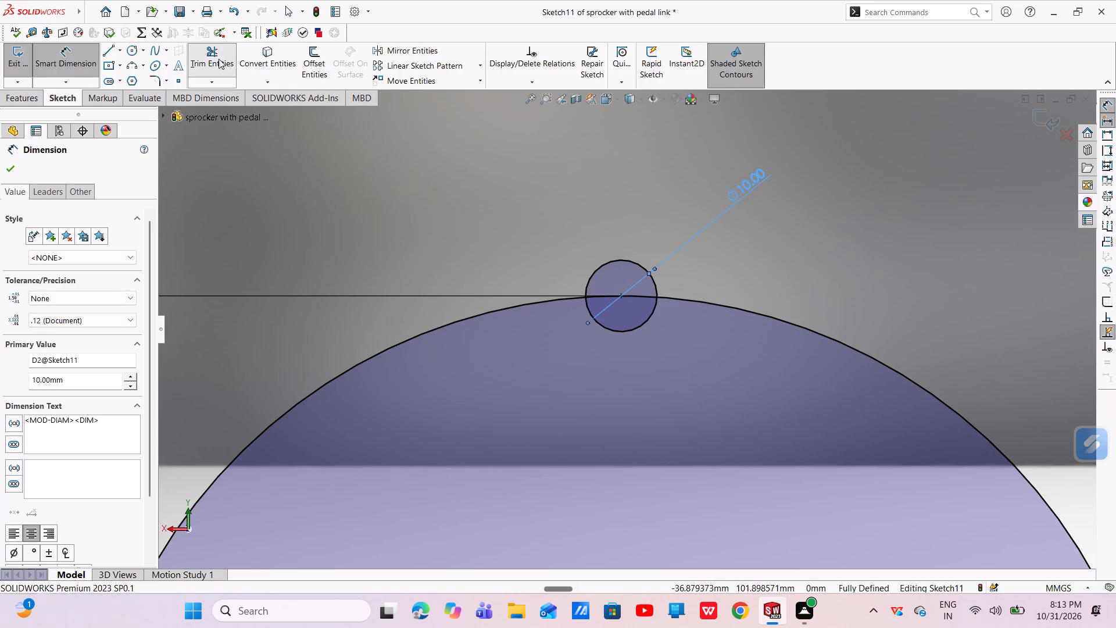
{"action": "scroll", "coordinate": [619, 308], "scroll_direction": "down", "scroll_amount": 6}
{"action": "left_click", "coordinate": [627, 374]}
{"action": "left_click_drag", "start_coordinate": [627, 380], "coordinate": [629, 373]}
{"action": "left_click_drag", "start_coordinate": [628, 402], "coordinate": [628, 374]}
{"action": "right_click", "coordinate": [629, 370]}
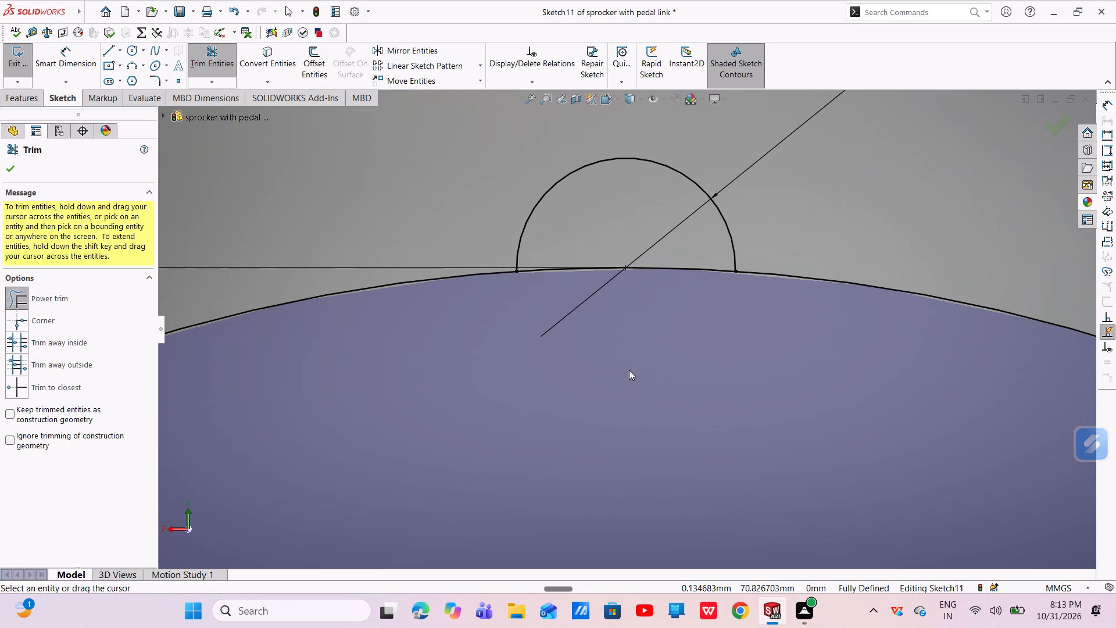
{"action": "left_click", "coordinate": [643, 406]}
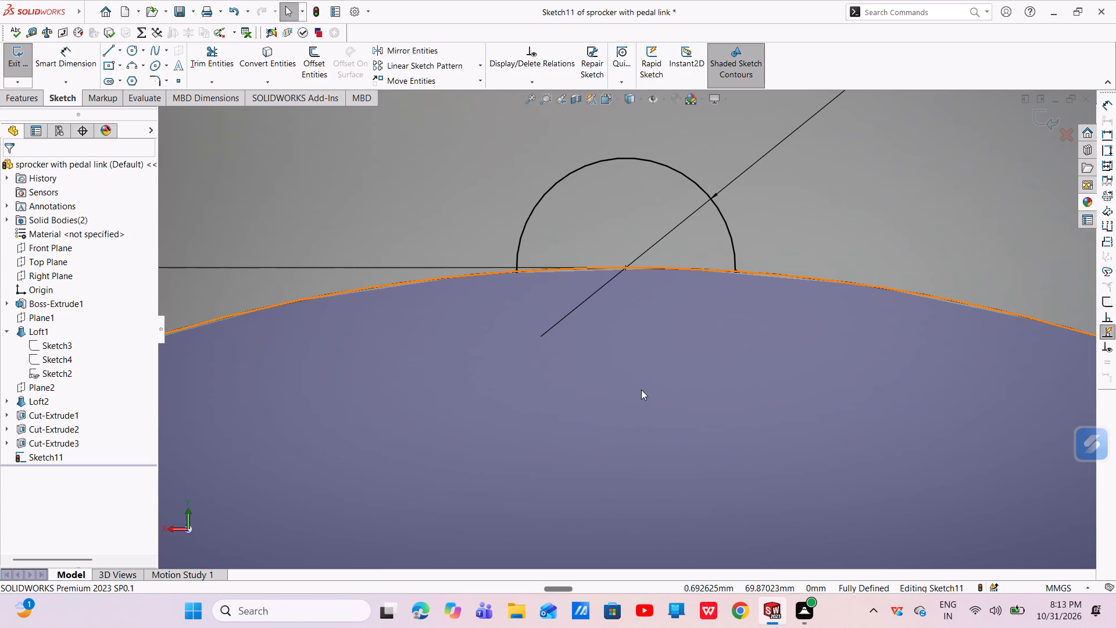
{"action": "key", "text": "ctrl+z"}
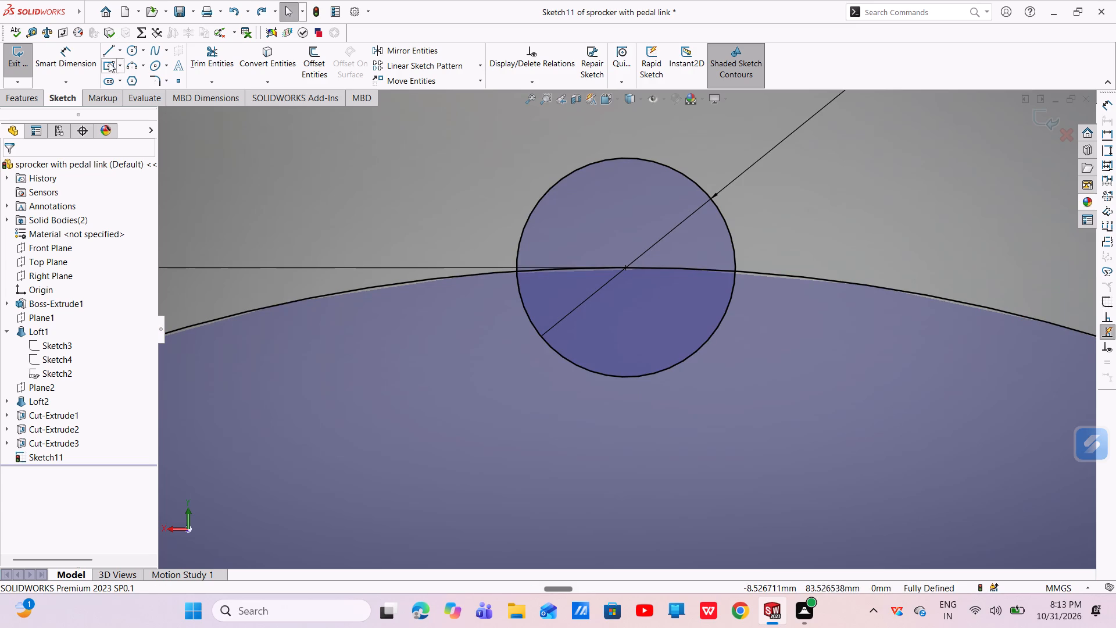
Trim the part of the 10 mm circle outside the 151 mm circle, keeping its inner half as a tooth notch.
{"action": "left_click", "coordinate": [202, 57]}
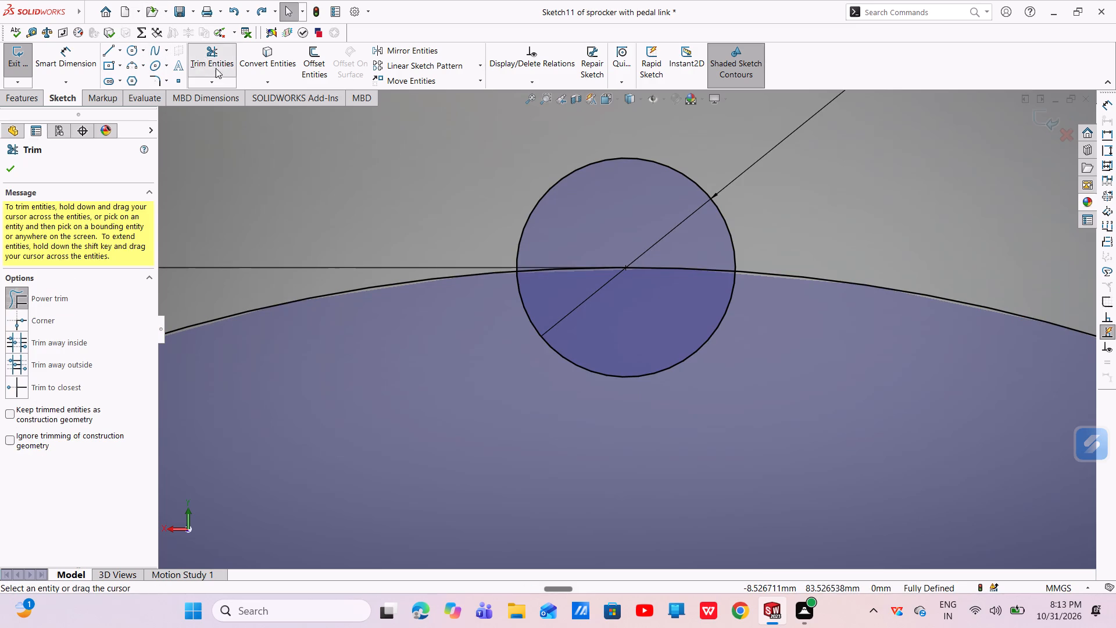
{"action": "left_click_drag", "start_coordinate": [537, 164], "coordinate": [550, 170]}
{"action": "left_click_drag", "start_coordinate": [550, 170], "coordinate": [577, 194]}
{"action": "left_click_drag", "start_coordinate": [701, 256], "coordinate": [763, 204]}
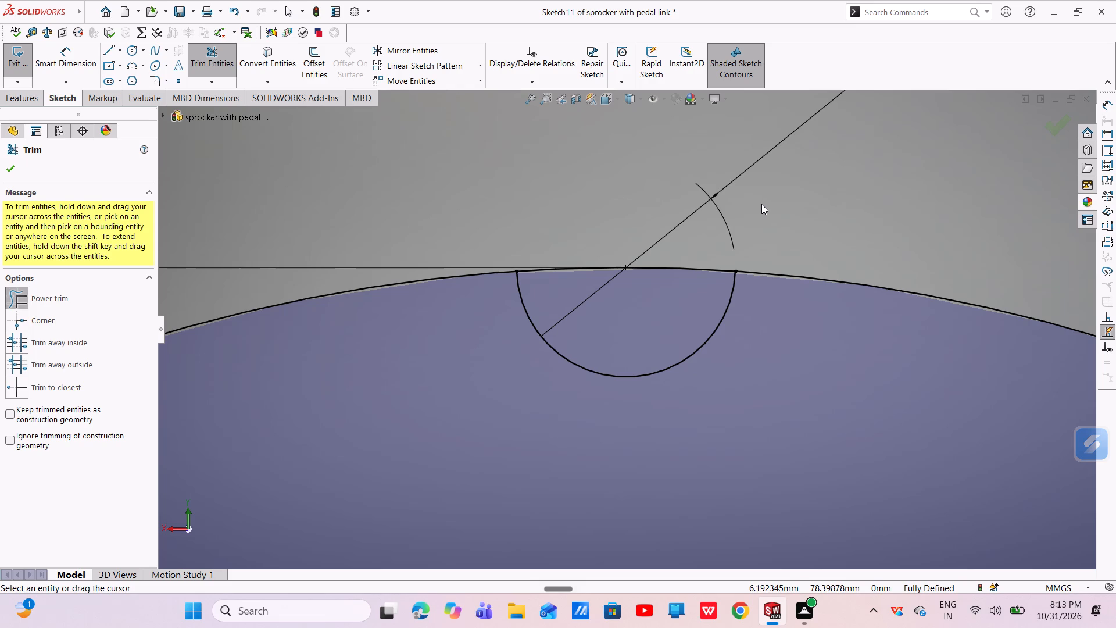
{"action": "left_click", "coordinate": [14, 172]}
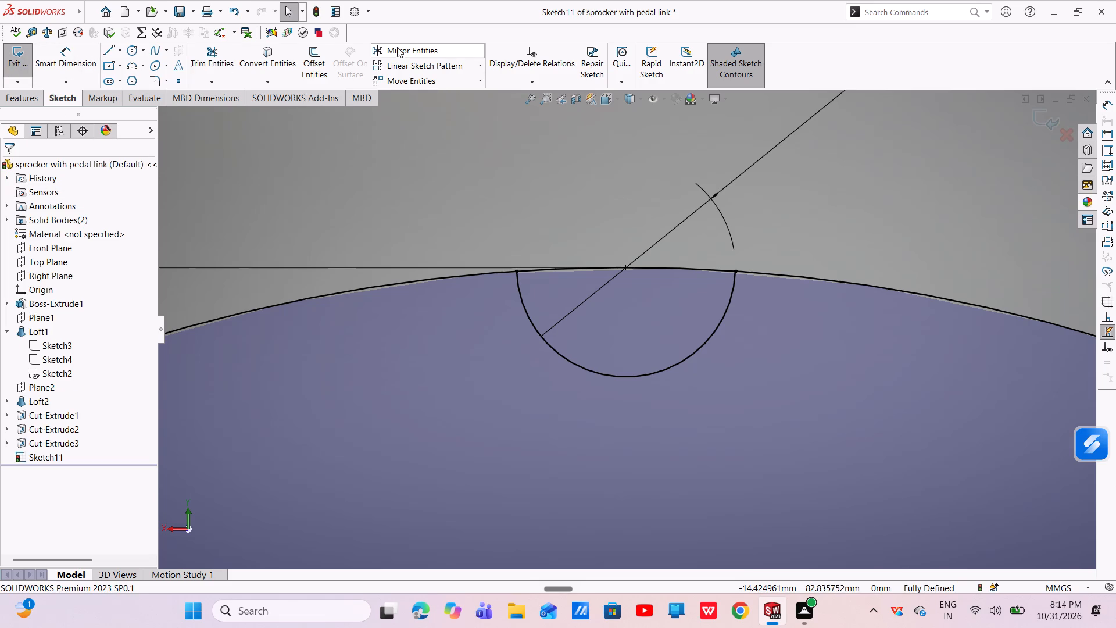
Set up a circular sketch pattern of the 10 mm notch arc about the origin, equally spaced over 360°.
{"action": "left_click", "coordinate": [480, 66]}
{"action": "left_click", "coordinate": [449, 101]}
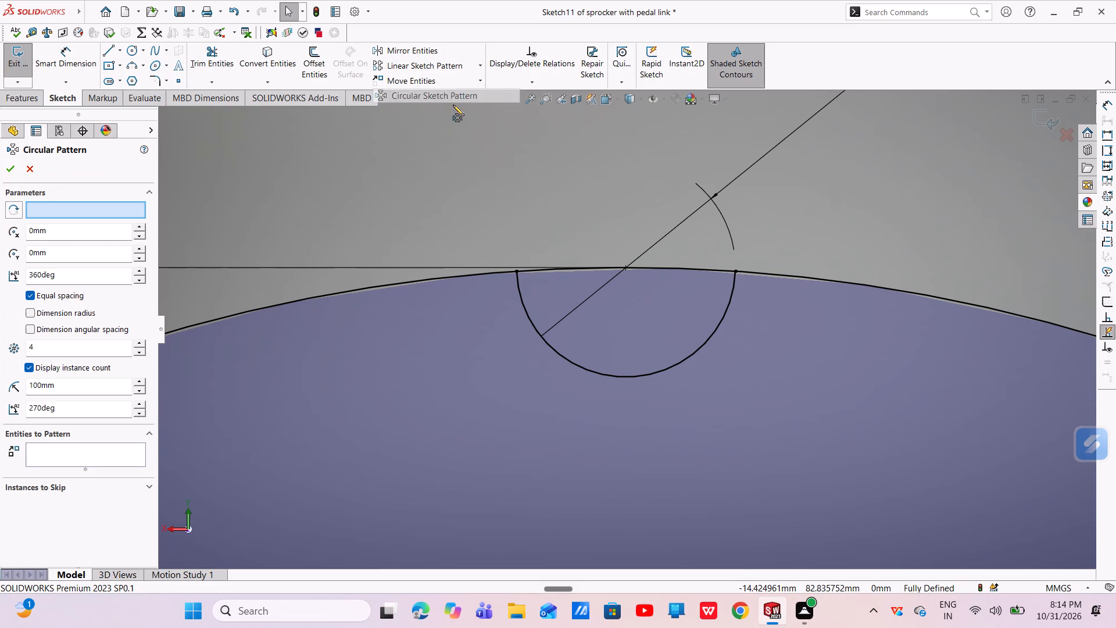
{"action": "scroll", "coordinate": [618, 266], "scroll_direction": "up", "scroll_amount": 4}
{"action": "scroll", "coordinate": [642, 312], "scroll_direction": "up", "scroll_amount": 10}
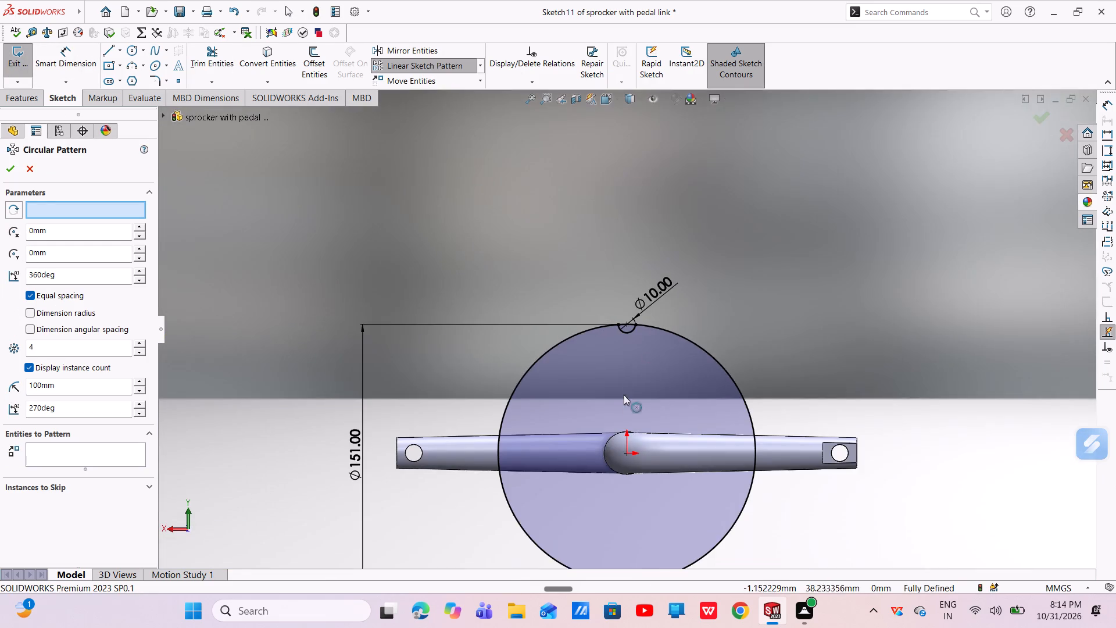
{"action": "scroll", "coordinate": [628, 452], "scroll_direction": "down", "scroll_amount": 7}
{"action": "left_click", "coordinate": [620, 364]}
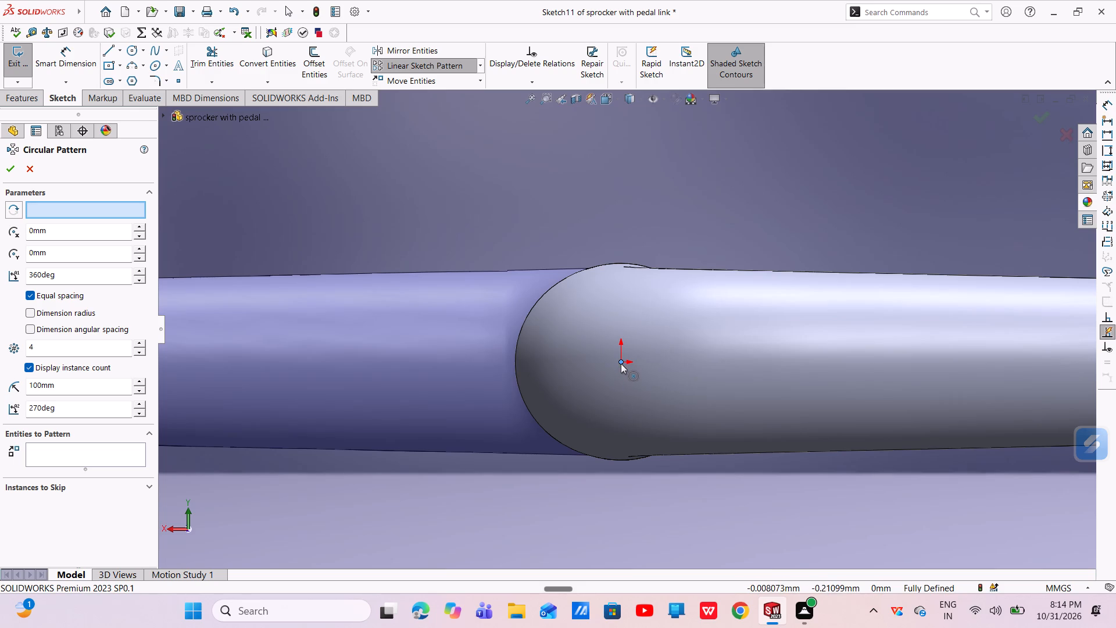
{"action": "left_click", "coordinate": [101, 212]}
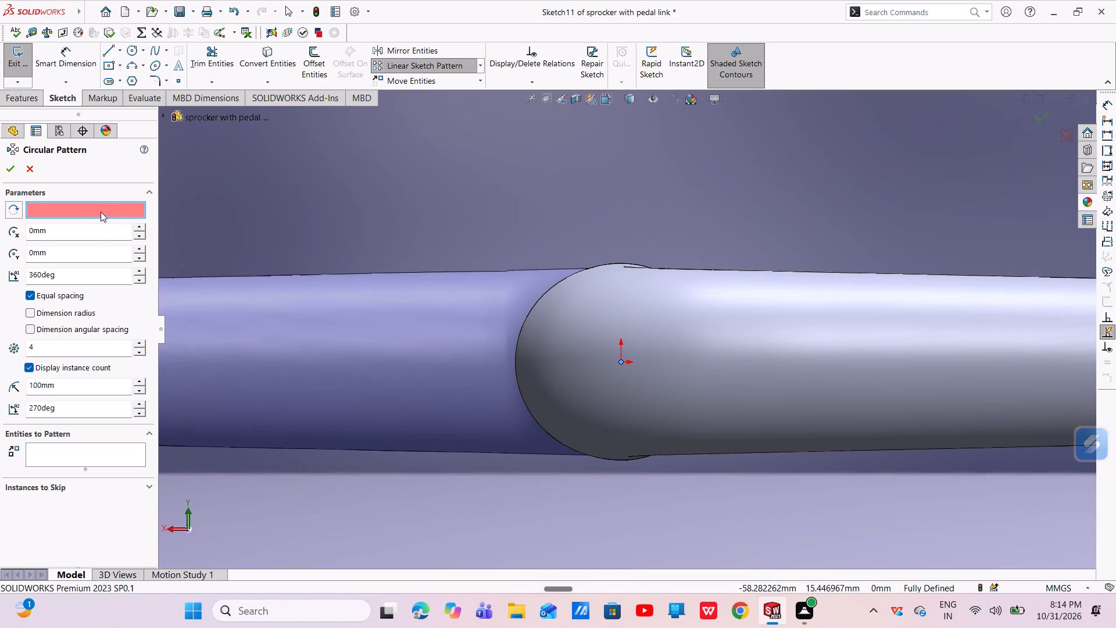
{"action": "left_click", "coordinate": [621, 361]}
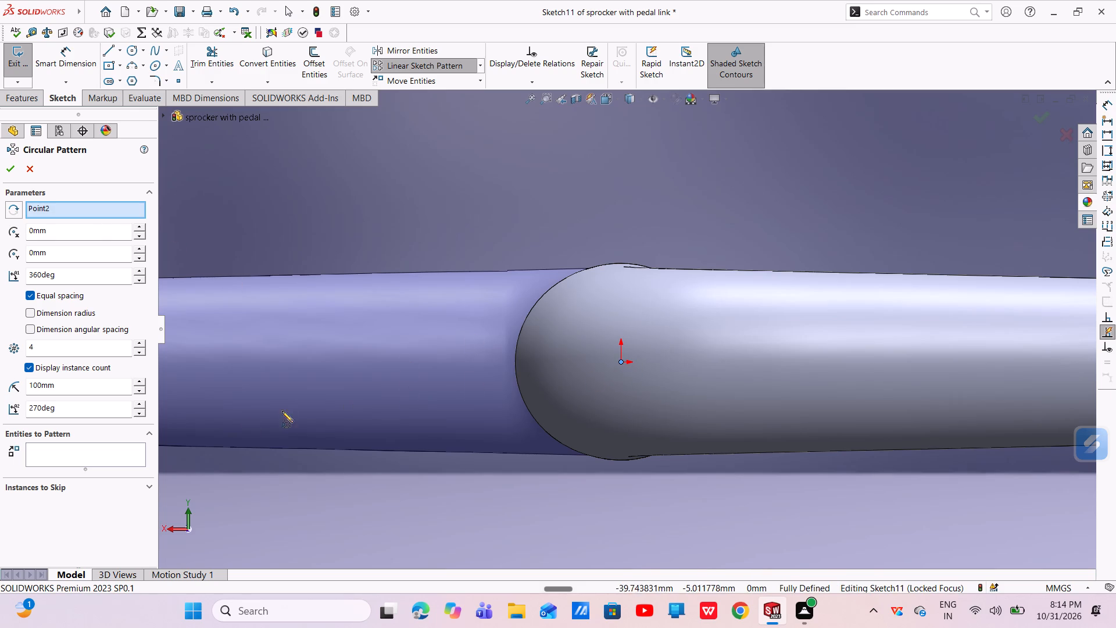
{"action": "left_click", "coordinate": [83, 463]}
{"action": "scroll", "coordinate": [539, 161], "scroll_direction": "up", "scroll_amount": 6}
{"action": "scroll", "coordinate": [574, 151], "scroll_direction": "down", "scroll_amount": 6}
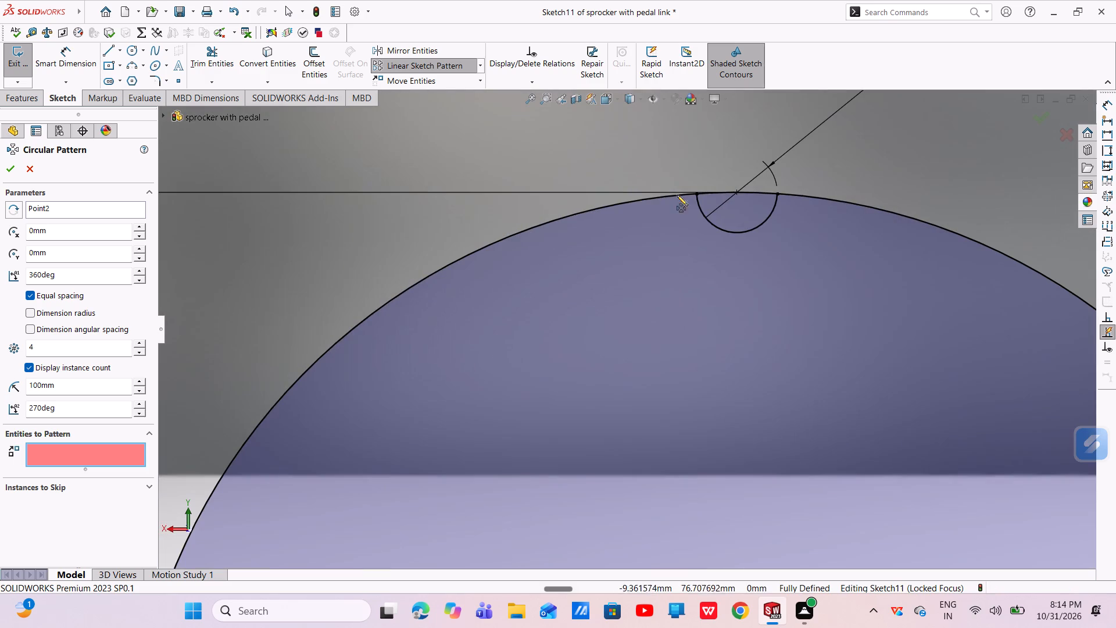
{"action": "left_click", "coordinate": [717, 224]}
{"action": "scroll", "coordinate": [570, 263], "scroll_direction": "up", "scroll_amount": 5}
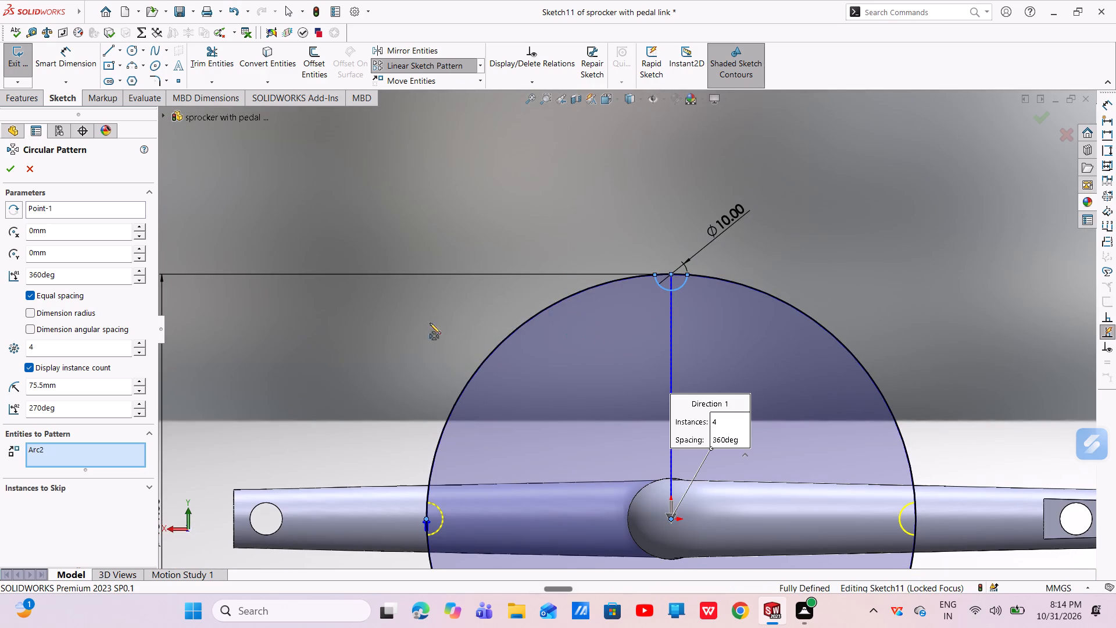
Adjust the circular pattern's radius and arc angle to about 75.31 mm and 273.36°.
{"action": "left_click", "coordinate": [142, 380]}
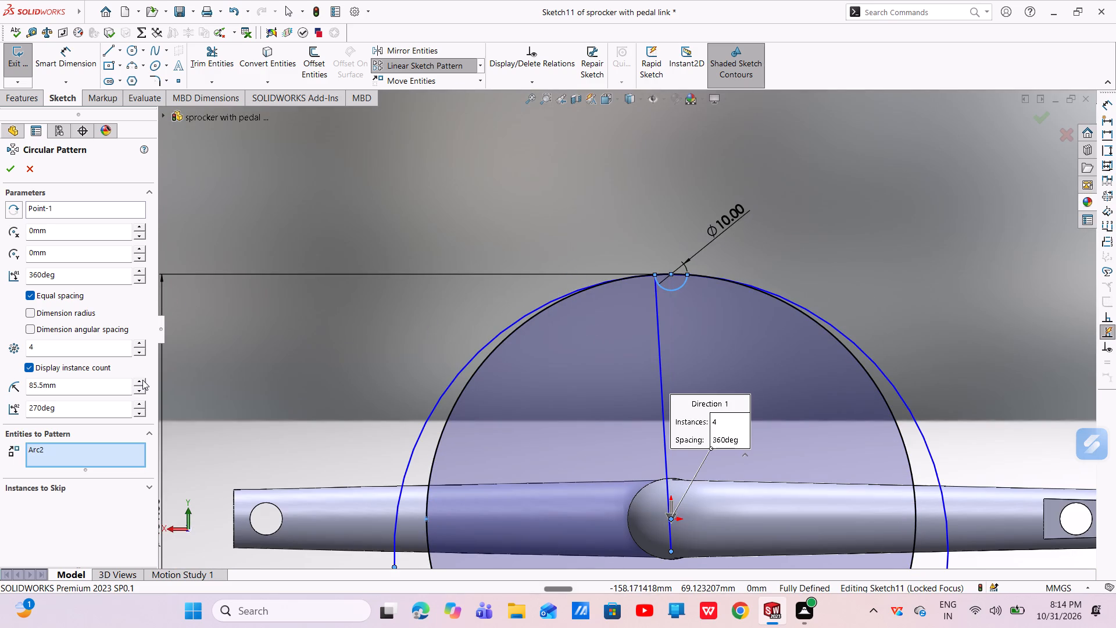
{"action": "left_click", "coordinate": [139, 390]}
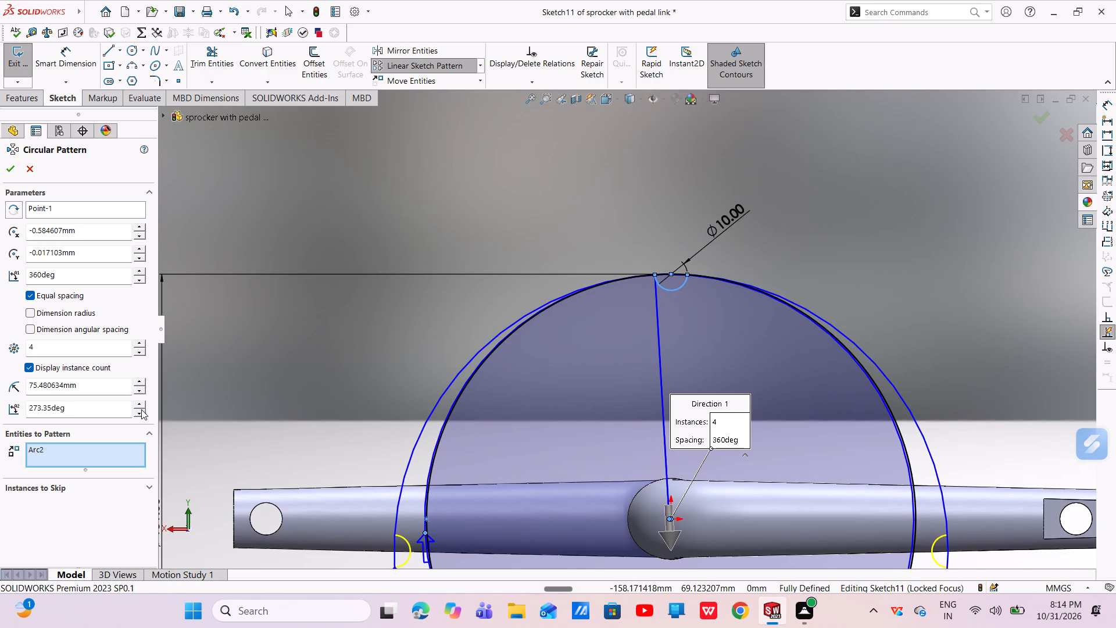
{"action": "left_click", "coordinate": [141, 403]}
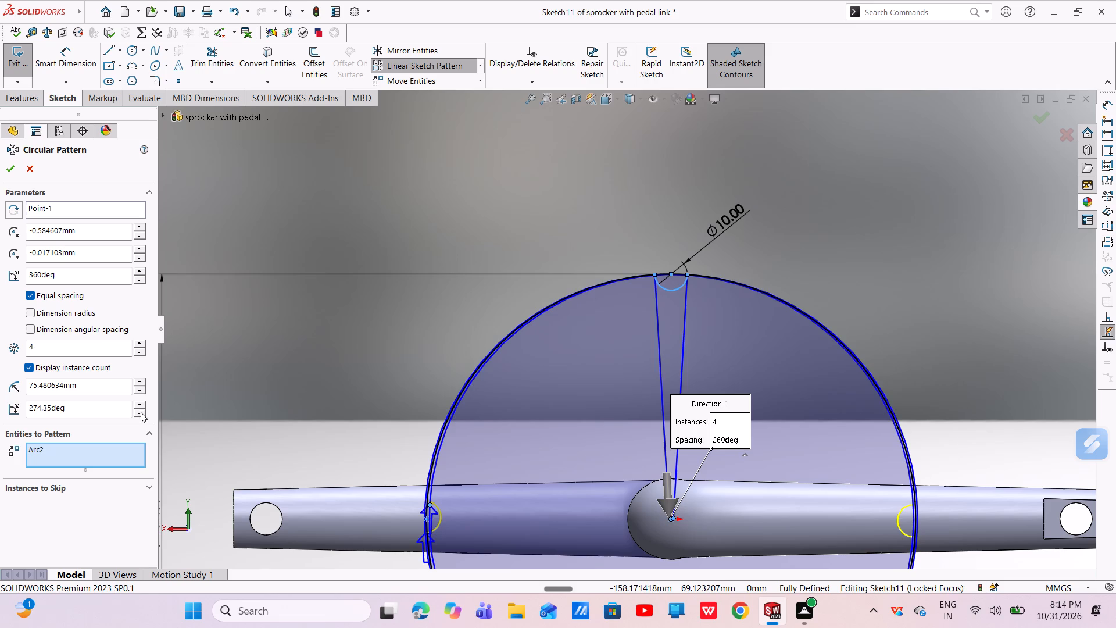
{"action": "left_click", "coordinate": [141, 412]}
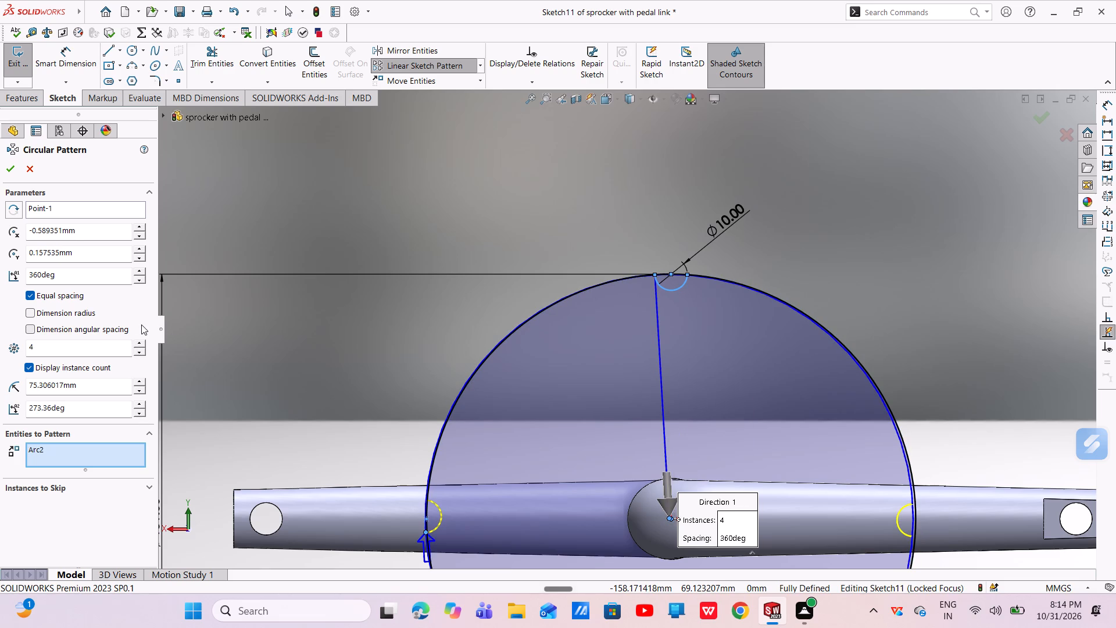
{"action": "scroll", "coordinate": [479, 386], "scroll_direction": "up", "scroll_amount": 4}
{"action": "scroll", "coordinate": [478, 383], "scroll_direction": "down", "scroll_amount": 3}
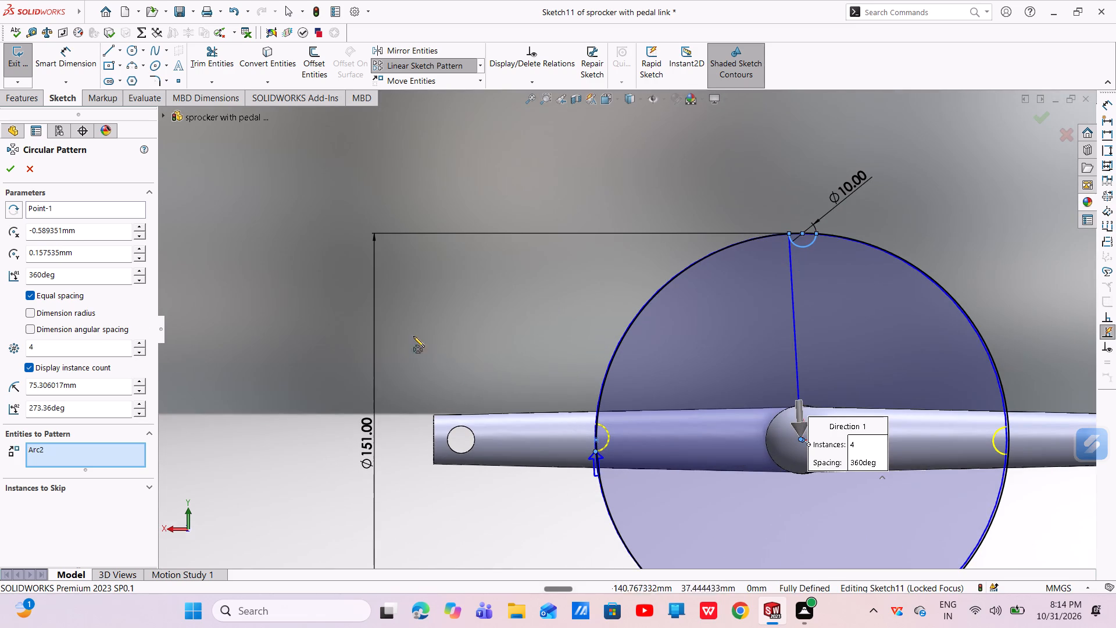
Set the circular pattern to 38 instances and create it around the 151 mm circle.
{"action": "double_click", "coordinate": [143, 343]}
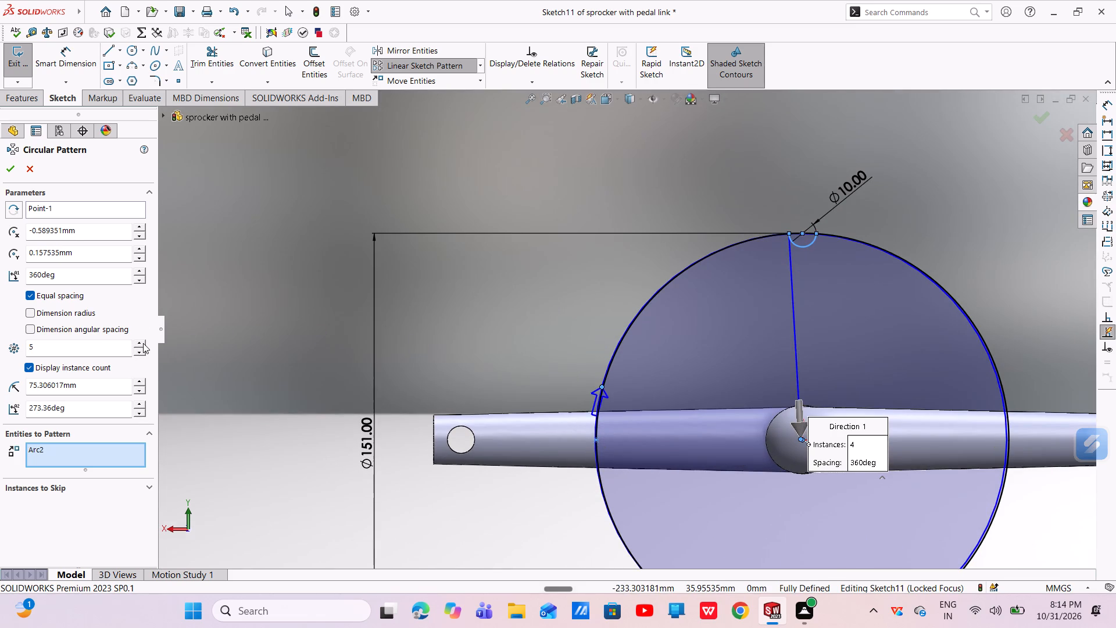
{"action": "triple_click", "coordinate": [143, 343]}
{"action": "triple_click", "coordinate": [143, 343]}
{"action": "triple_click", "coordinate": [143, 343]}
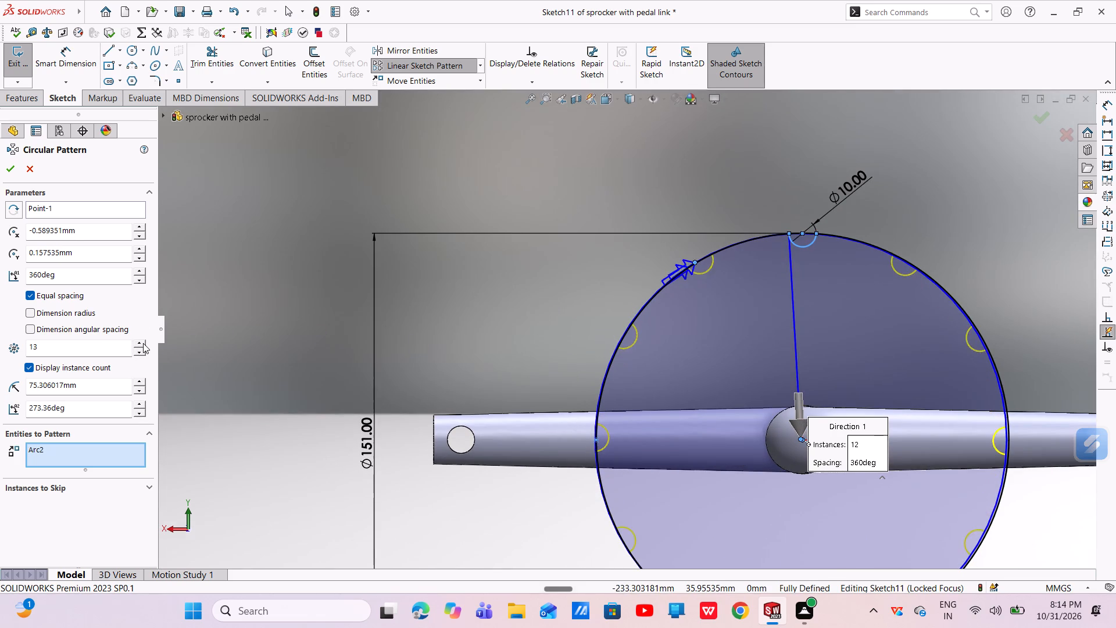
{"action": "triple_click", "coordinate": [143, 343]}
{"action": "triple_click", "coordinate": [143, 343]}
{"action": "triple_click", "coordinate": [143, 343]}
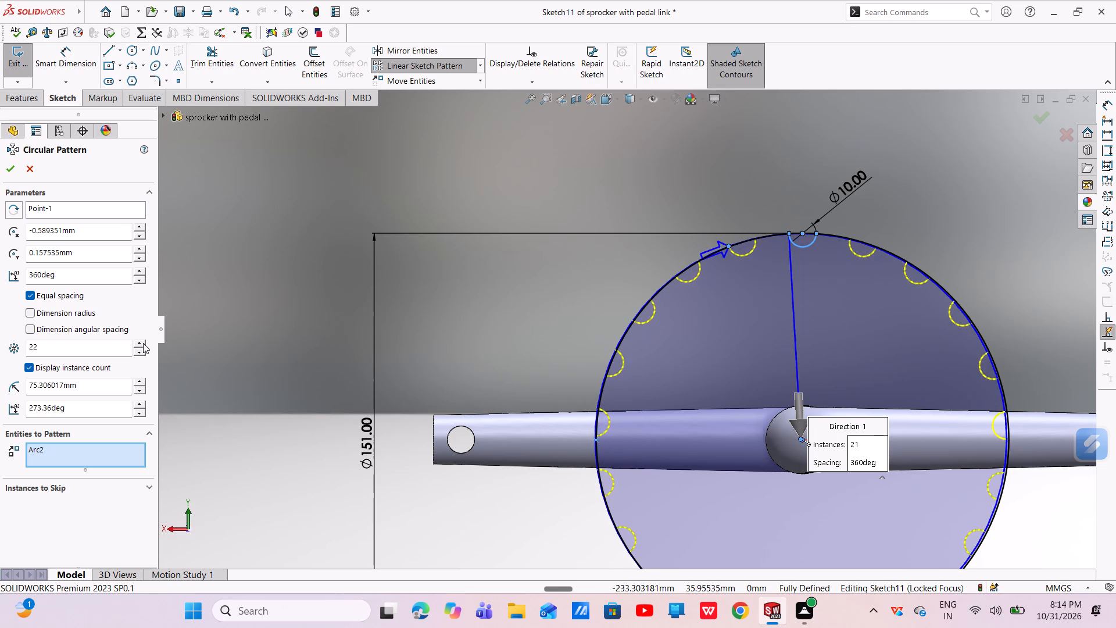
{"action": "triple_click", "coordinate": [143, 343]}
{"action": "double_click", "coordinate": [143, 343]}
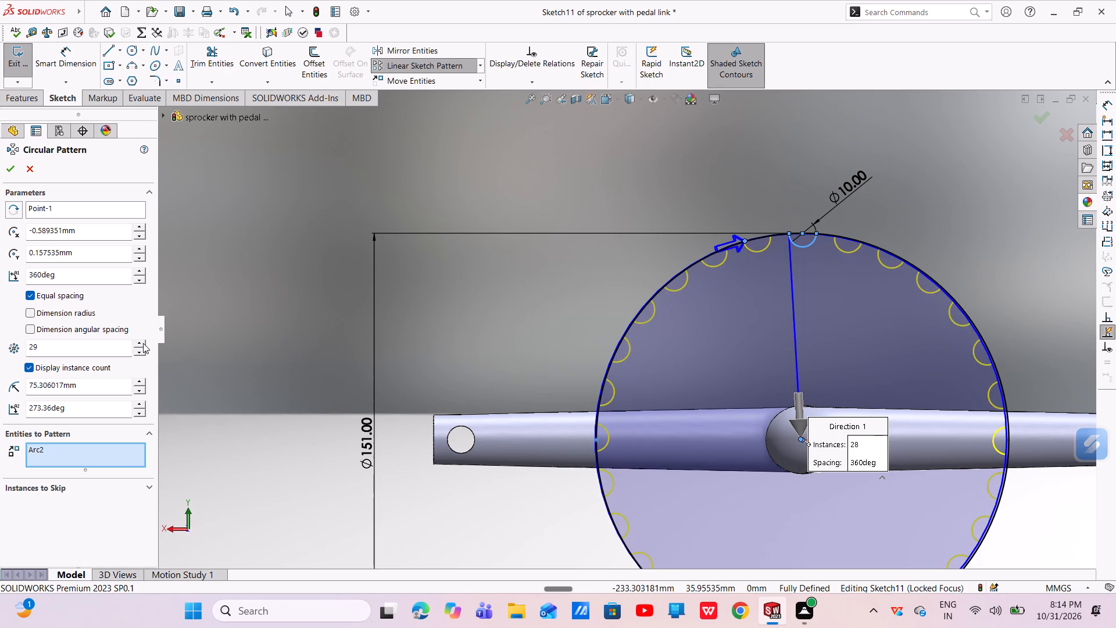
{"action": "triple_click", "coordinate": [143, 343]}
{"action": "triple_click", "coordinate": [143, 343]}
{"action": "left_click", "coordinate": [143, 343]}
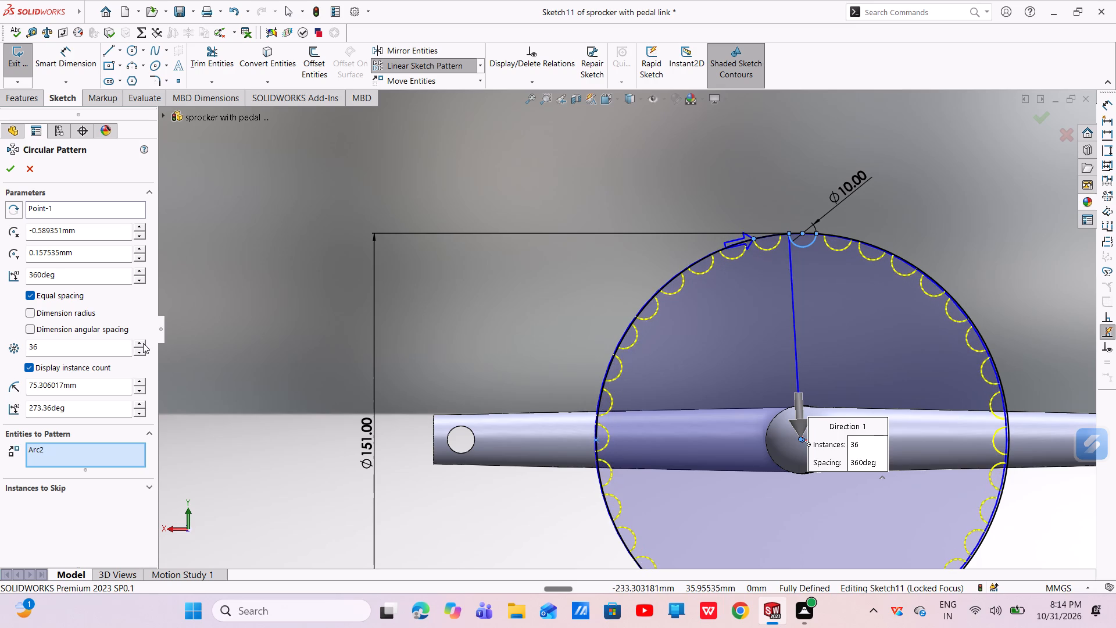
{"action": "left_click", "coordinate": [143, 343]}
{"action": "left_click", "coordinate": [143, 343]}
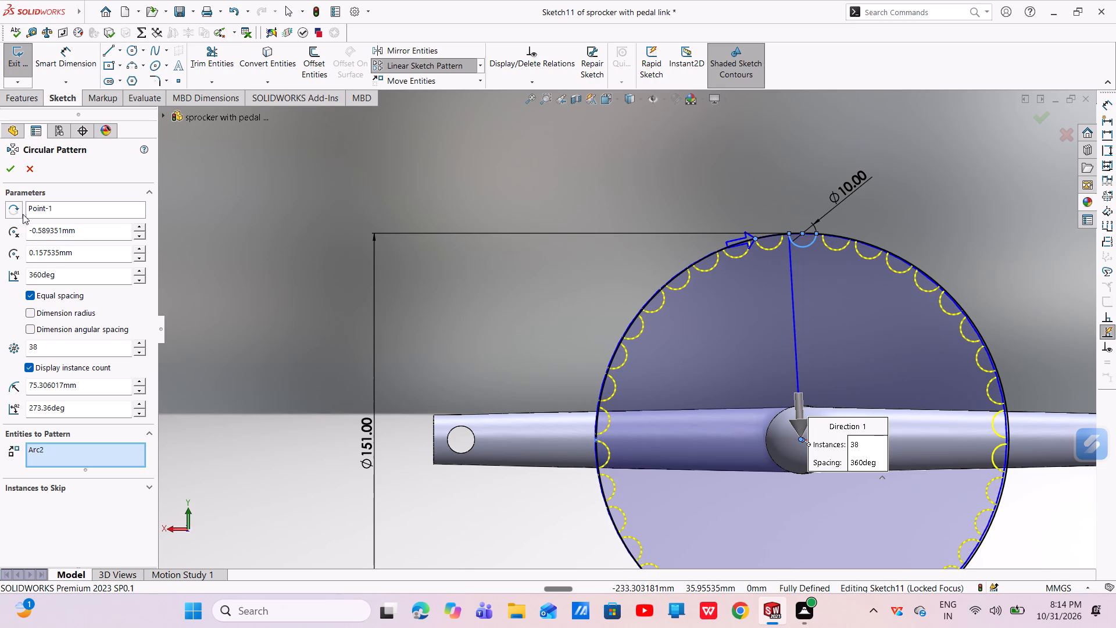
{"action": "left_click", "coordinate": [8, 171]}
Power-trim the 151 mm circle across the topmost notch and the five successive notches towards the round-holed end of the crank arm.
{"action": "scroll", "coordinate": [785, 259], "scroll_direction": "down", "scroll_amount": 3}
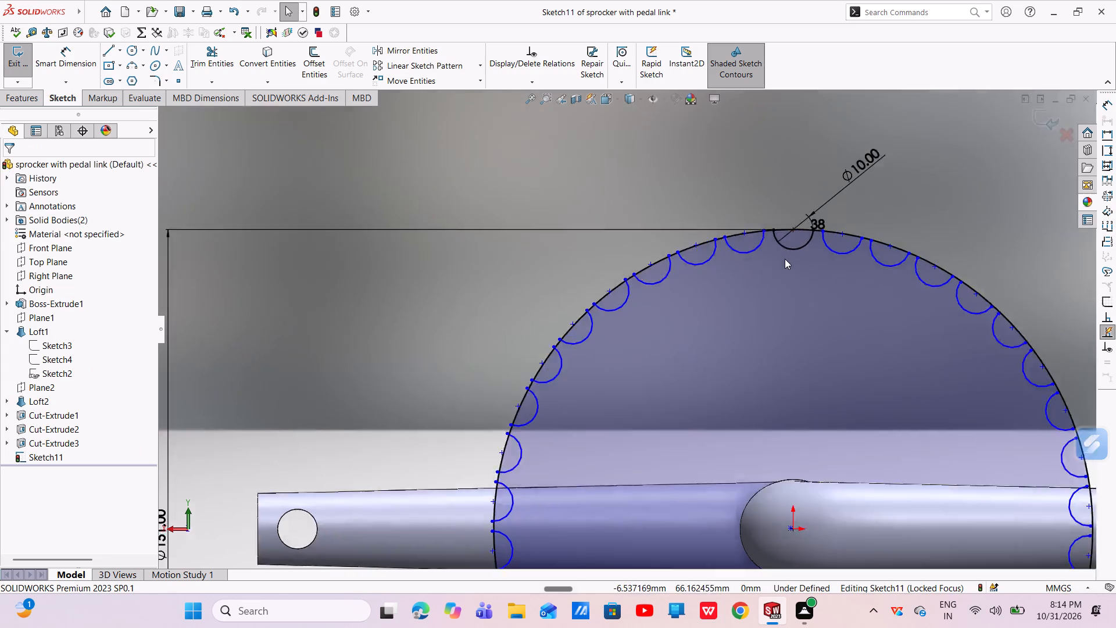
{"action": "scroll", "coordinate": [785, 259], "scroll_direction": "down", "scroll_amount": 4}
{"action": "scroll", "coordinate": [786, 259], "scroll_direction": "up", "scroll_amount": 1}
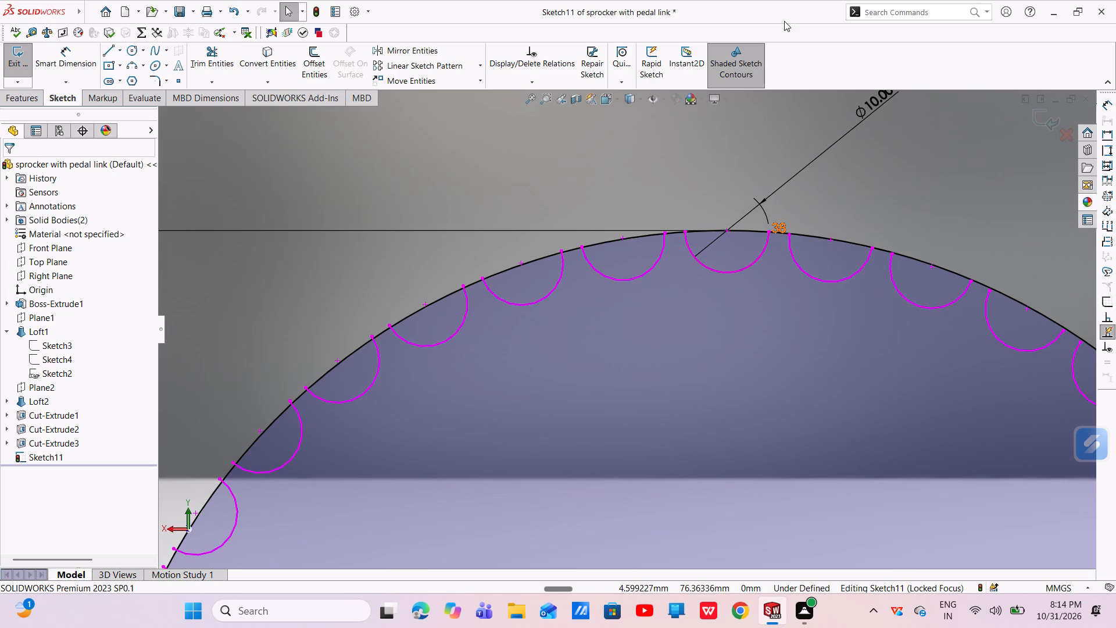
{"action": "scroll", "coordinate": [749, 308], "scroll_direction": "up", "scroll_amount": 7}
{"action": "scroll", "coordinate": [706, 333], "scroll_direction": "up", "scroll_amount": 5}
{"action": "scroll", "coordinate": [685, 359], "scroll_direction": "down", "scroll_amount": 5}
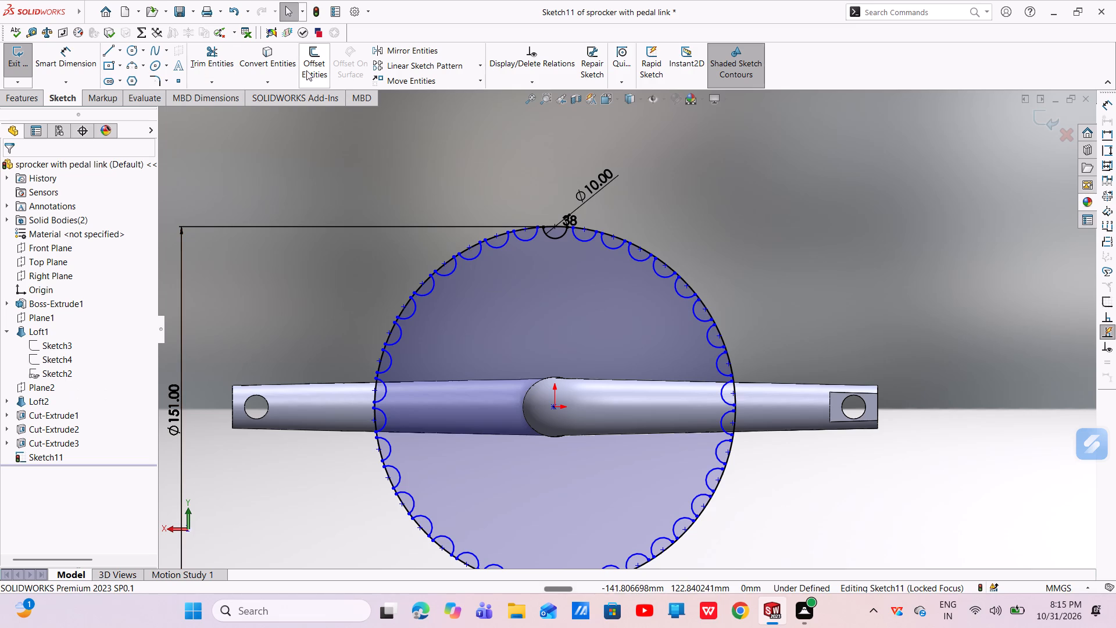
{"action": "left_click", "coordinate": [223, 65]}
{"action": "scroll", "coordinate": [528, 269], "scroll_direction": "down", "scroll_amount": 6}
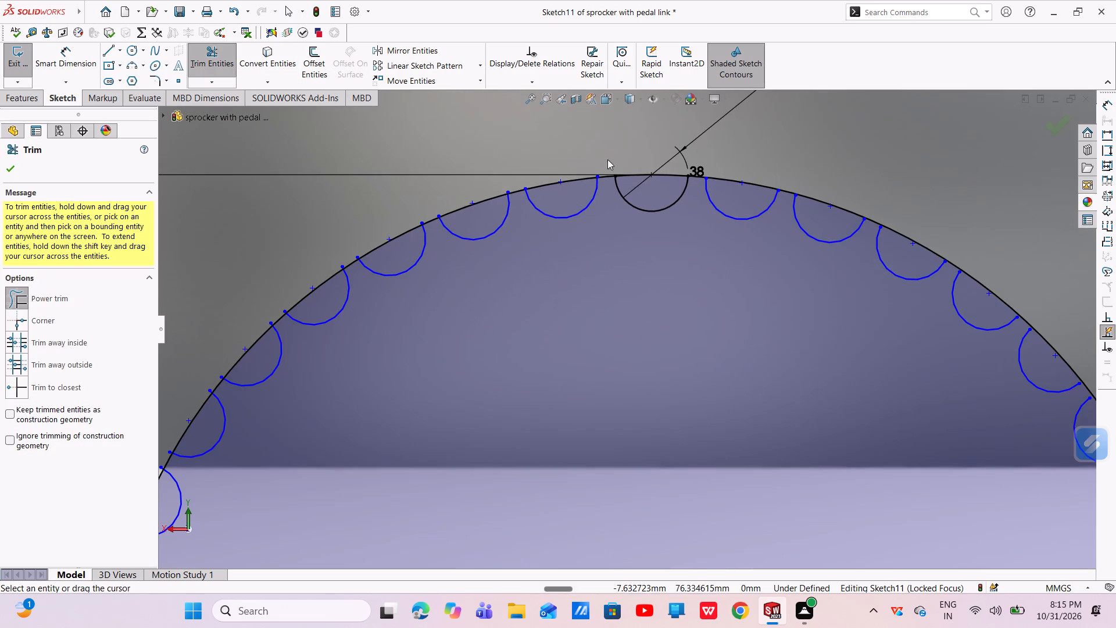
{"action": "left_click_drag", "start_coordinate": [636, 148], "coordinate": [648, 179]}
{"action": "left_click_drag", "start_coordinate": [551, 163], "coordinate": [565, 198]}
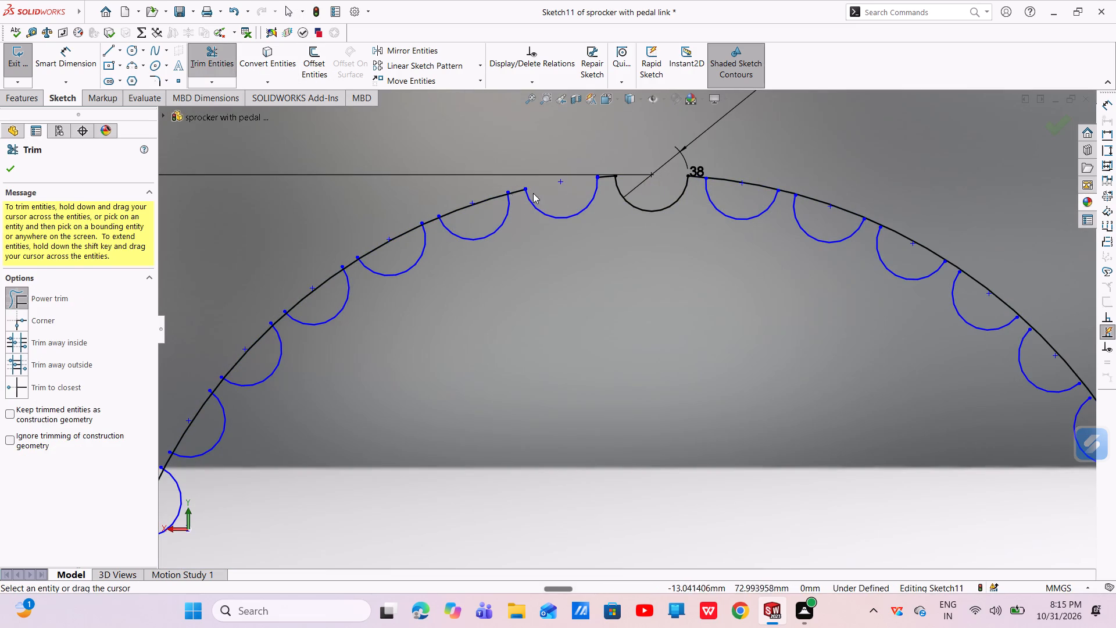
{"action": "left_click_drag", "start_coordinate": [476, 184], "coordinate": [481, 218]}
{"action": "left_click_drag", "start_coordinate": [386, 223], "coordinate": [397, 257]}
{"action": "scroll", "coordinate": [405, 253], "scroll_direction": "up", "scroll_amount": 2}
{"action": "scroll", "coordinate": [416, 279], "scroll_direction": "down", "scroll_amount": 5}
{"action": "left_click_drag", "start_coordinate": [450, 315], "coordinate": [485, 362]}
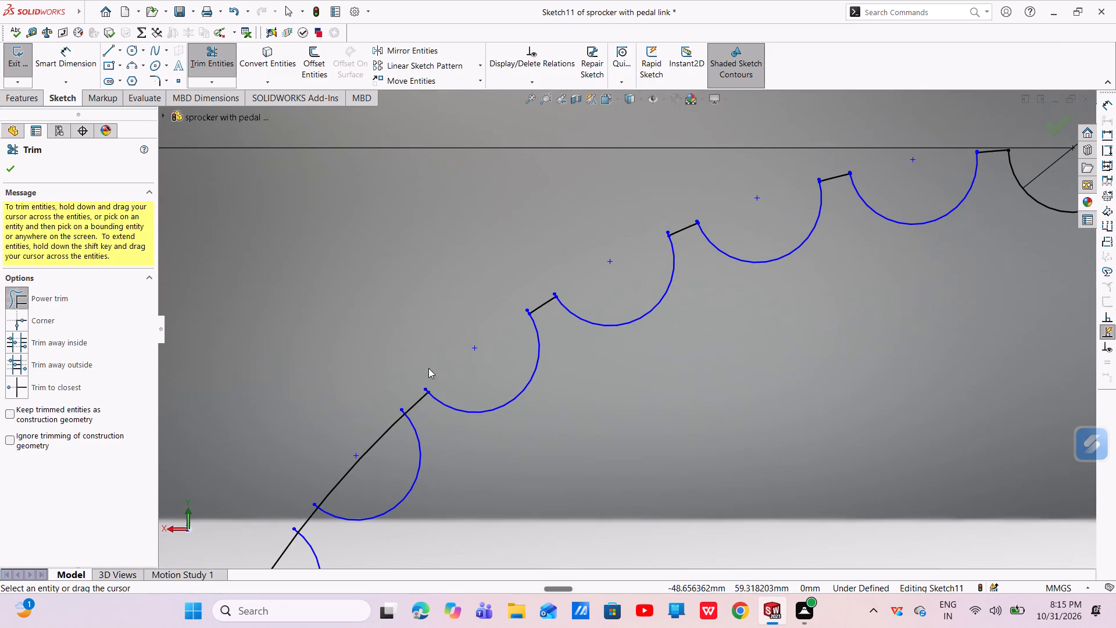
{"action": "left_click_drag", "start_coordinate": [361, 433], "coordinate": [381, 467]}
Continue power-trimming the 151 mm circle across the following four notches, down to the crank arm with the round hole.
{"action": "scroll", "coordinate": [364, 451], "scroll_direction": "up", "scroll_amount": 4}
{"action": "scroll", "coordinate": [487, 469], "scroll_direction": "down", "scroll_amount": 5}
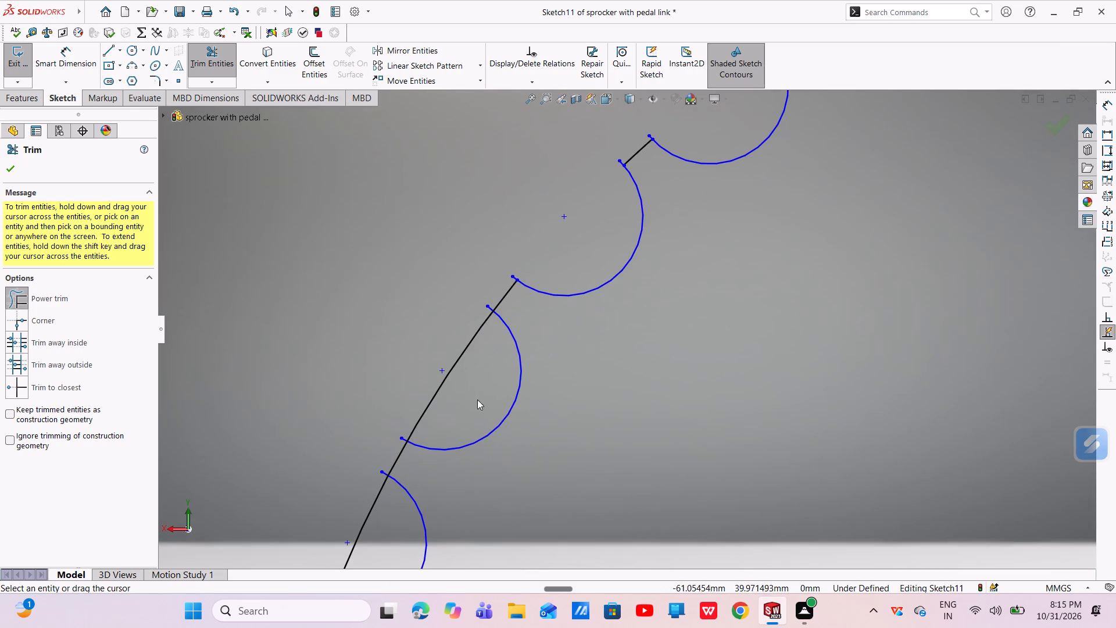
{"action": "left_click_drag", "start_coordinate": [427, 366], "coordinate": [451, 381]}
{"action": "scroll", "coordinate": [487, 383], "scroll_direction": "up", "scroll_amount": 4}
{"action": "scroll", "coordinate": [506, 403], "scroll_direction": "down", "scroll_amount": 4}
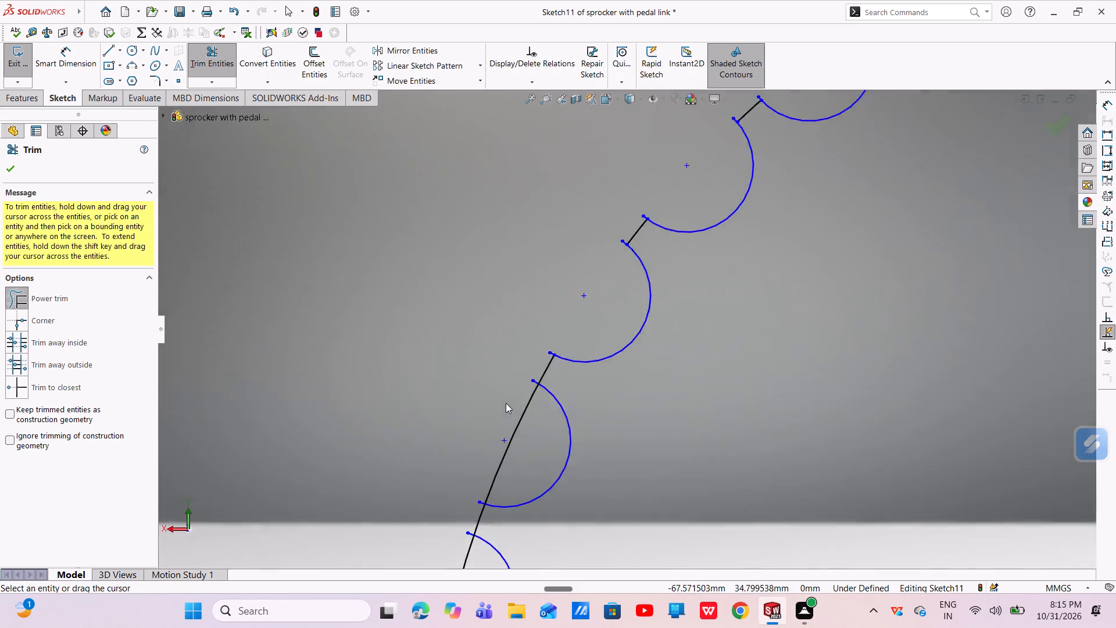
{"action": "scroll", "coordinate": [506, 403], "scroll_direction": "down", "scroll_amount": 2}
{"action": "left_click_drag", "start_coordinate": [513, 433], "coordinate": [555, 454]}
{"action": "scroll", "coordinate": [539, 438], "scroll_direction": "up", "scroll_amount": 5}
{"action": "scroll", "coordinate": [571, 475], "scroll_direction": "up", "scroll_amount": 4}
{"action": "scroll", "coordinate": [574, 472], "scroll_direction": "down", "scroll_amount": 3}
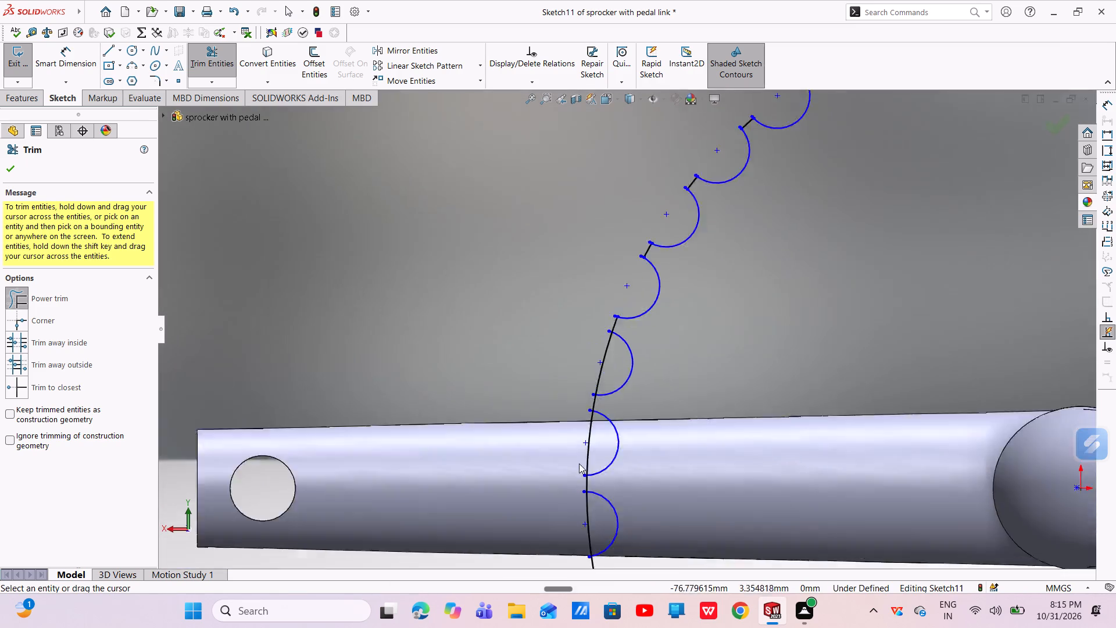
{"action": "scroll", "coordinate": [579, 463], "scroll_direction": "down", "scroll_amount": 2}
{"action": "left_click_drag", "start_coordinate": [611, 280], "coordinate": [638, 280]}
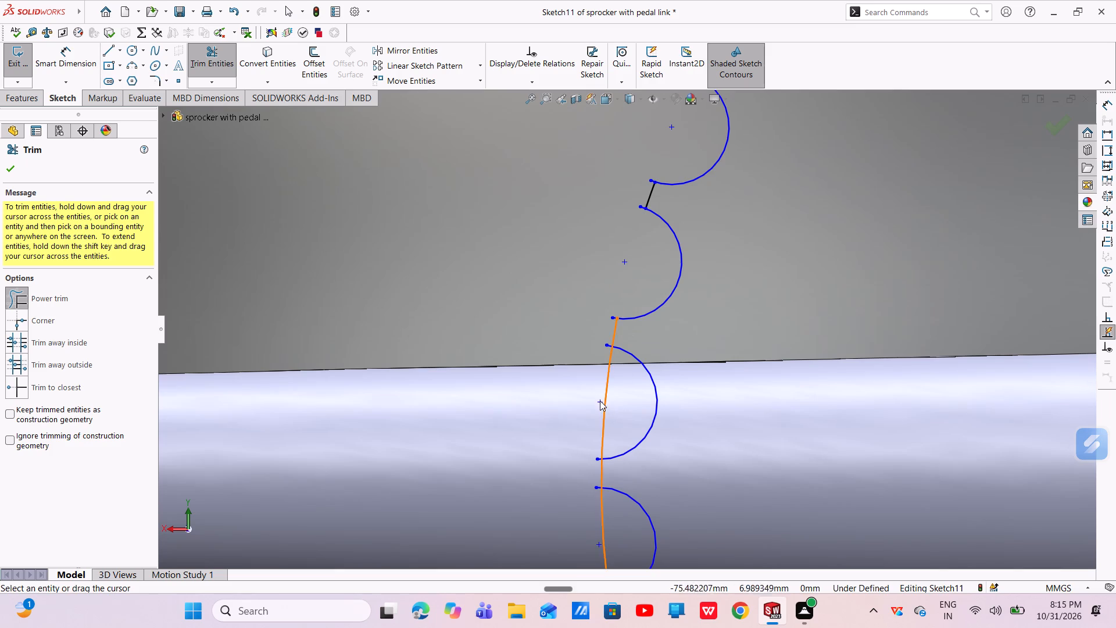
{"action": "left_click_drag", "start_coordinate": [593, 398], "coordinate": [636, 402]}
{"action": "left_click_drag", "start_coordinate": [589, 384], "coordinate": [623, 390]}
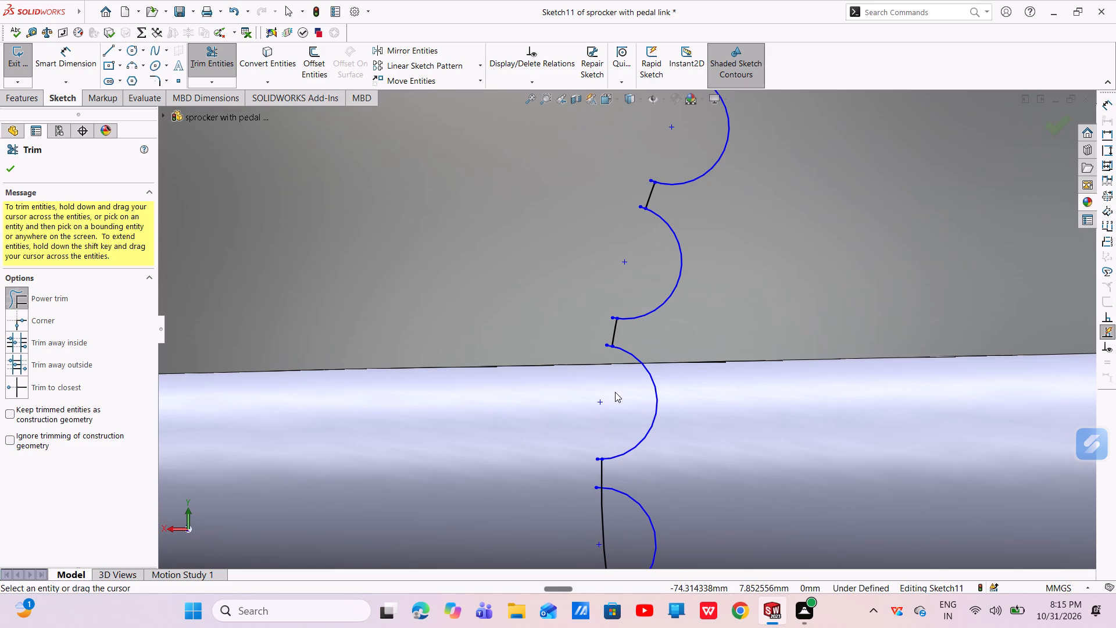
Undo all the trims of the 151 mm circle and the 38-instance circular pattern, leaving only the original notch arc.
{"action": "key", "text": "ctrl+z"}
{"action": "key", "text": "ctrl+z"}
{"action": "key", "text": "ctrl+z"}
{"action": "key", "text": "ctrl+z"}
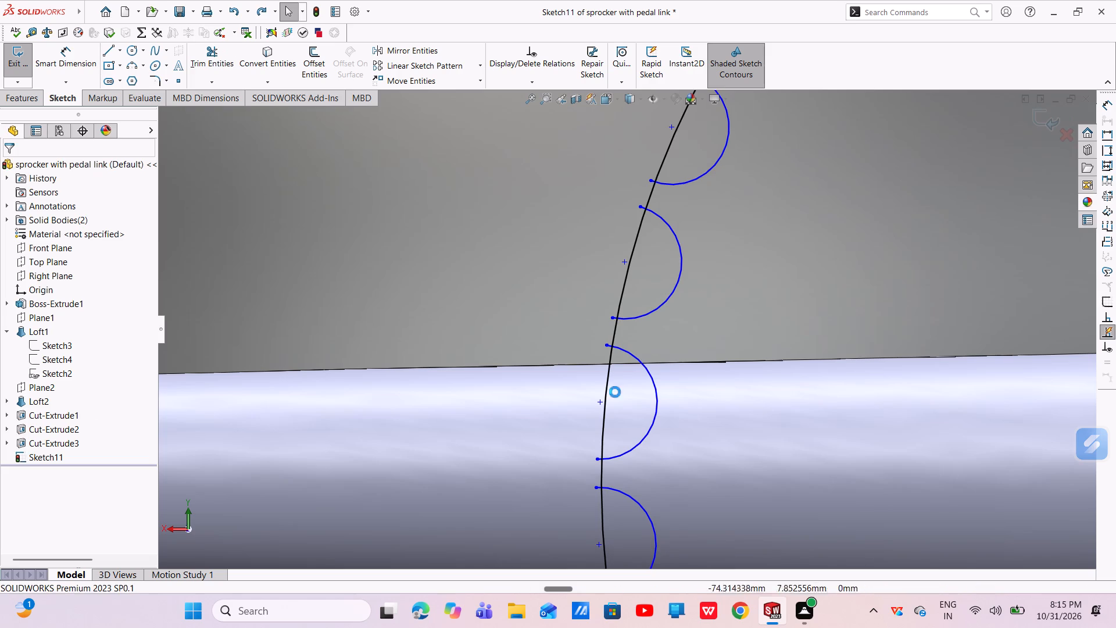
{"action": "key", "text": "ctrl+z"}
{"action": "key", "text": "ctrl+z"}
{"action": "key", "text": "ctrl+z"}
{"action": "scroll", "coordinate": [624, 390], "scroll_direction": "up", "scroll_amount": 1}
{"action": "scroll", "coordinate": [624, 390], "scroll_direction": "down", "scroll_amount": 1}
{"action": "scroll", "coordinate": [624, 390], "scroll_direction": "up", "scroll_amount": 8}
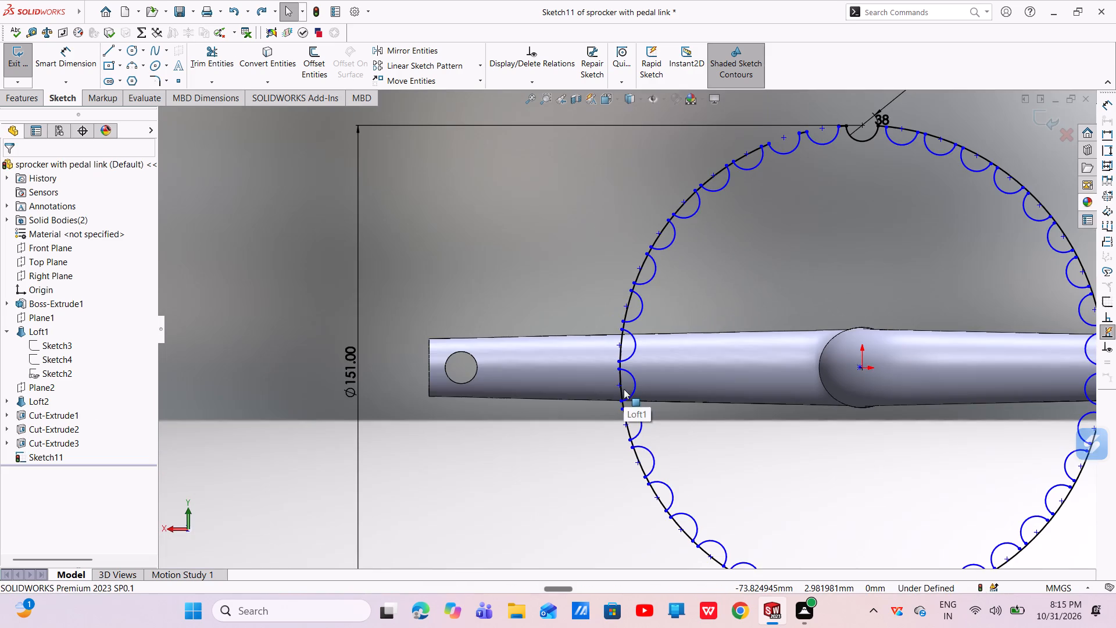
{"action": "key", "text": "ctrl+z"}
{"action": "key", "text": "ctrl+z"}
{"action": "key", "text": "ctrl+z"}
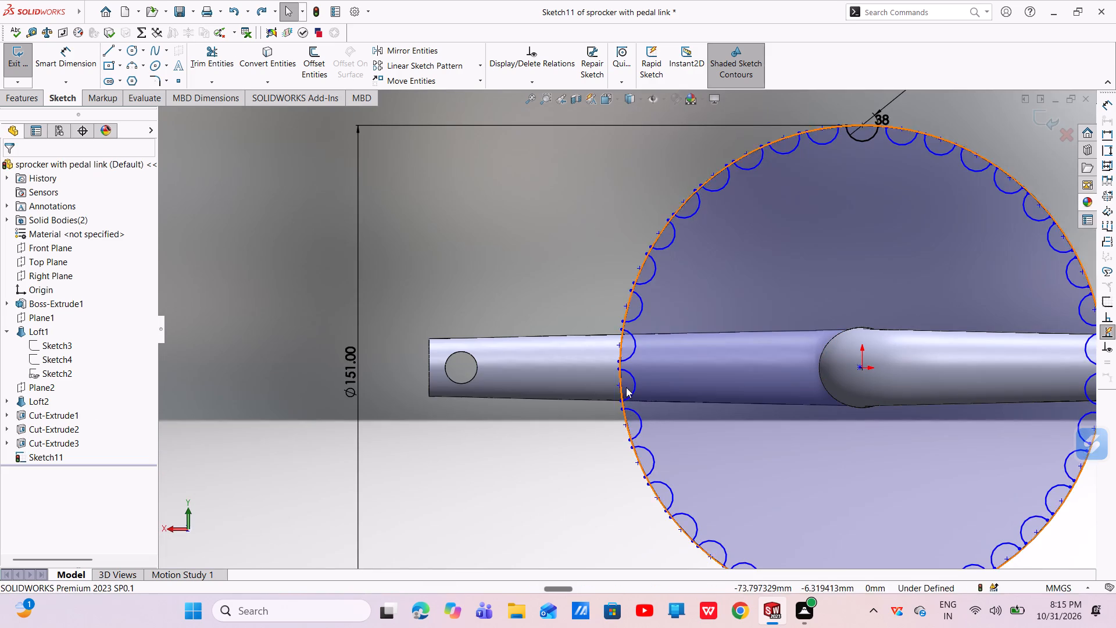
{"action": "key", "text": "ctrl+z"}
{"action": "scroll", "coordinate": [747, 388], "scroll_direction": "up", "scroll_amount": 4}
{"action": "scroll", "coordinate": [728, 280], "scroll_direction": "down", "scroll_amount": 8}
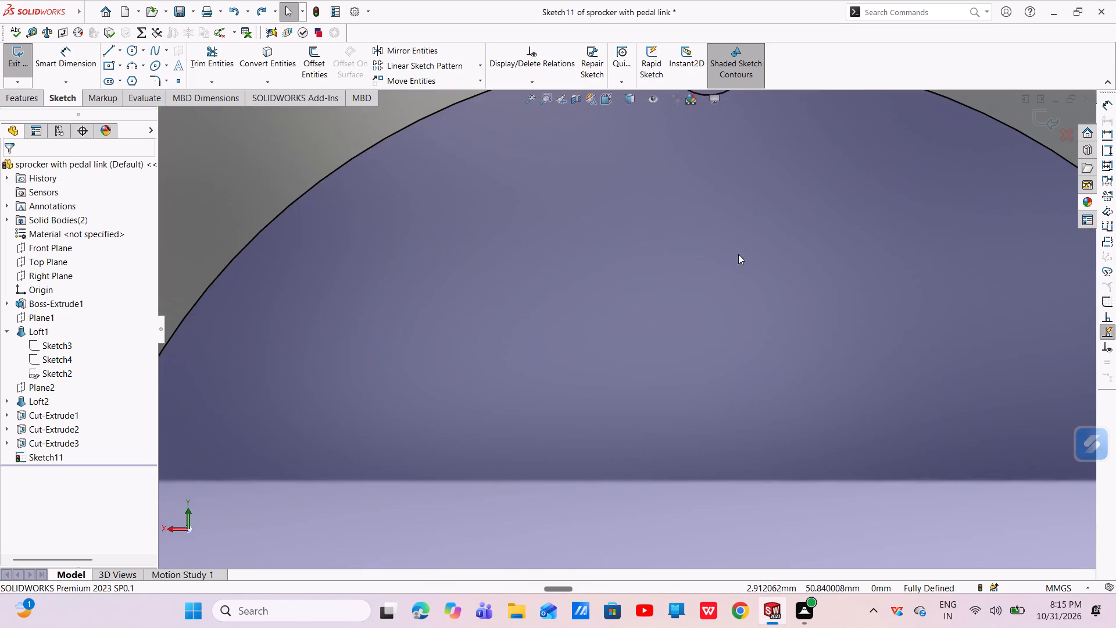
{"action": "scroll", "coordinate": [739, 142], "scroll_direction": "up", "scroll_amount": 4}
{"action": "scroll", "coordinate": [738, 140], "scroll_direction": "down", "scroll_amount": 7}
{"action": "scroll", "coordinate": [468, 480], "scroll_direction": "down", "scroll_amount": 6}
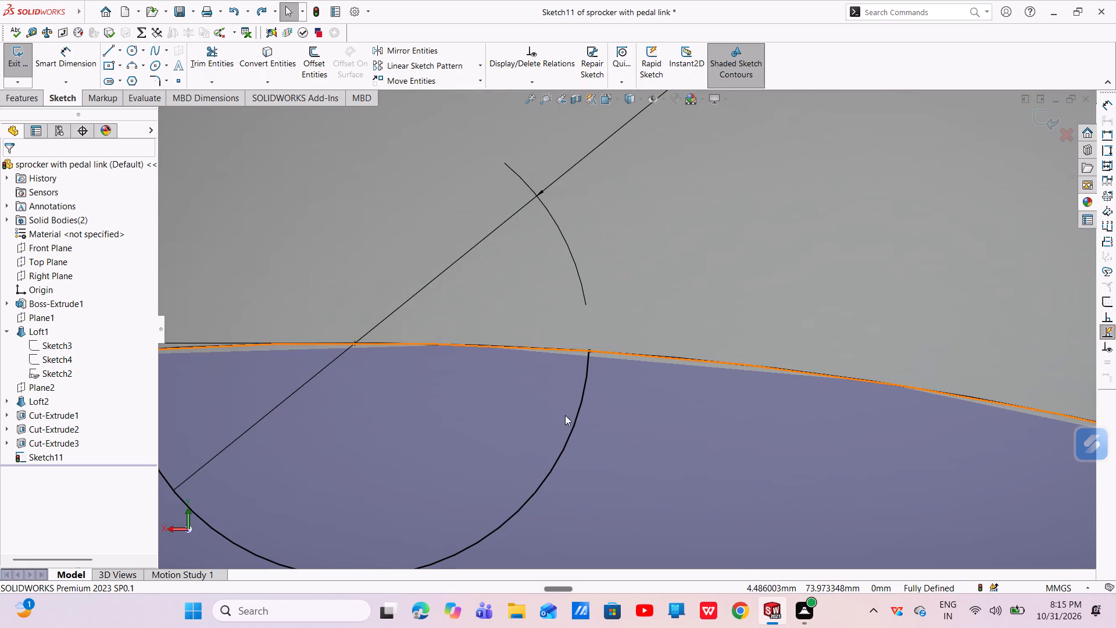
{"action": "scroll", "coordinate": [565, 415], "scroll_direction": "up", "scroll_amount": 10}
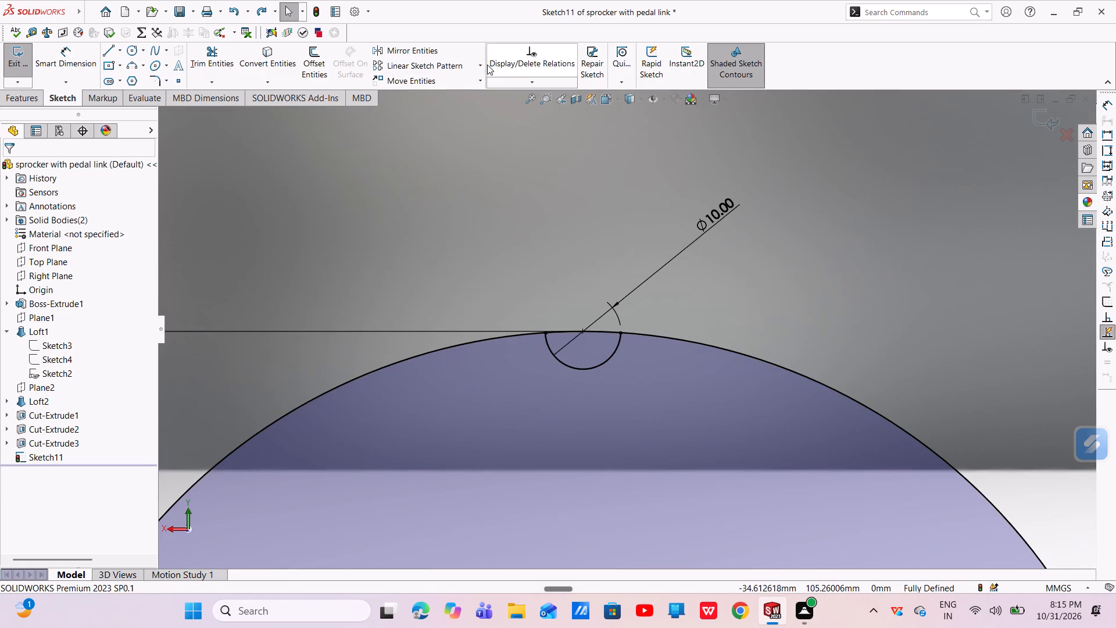
Set up a circular sketch pattern of the 10 mm notch arc about the origin at the sprocket's centre.
{"action": "left_click", "coordinate": [480, 65]}
{"action": "left_click", "coordinate": [482, 97]}
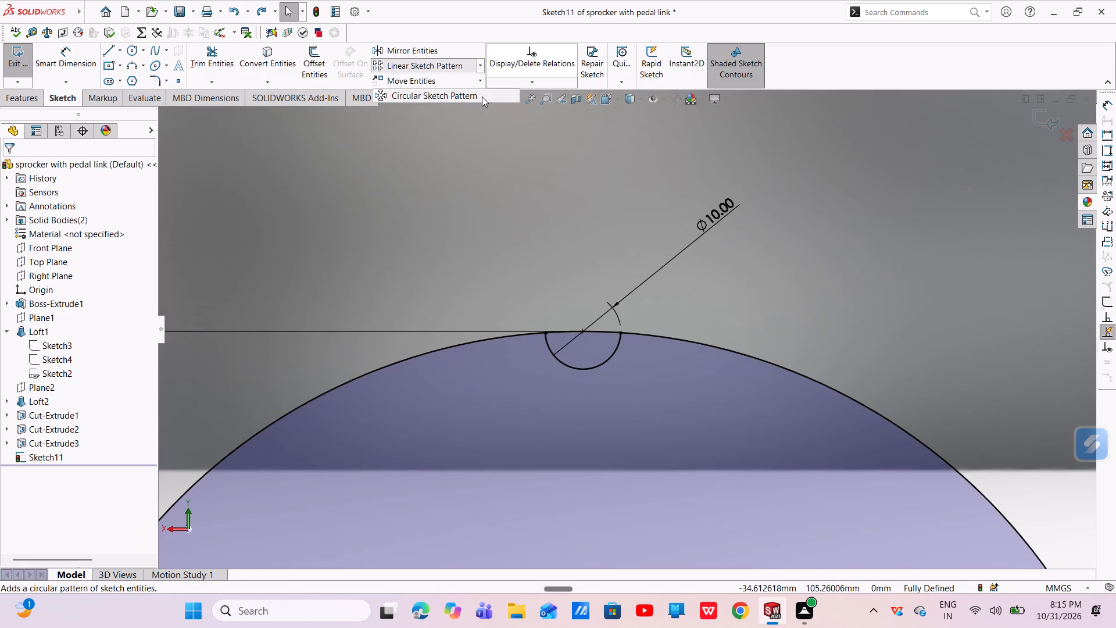
{"action": "scroll", "coordinate": [577, 397], "scroll_direction": "up", "scroll_amount": 9}
{"action": "scroll", "coordinate": [597, 460], "scroll_direction": "down", "scroll_amount": 5}
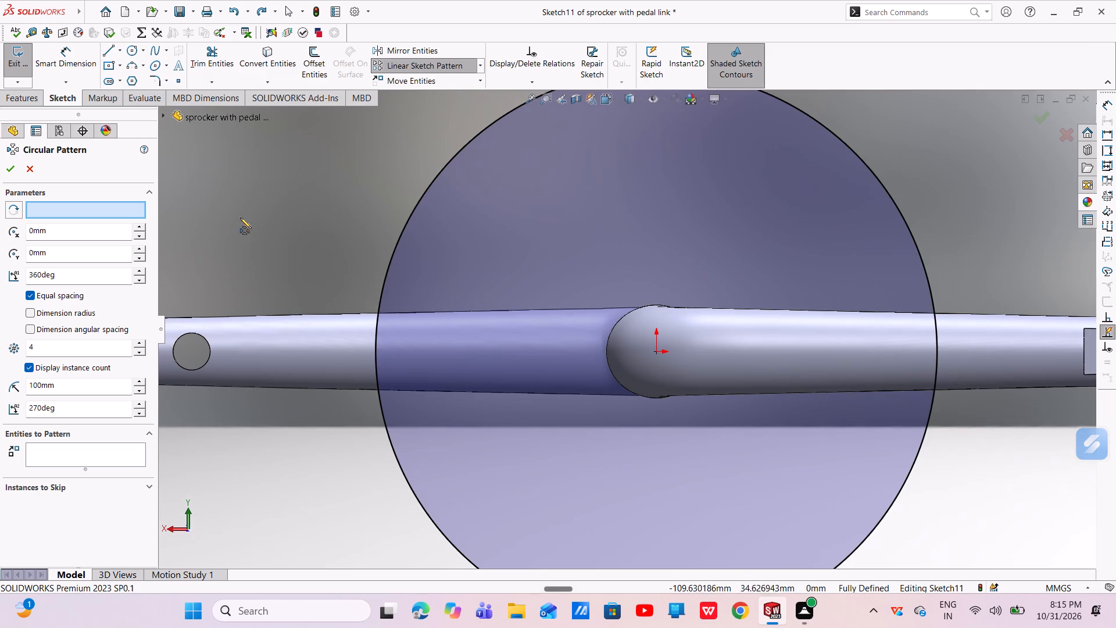
{"action": "left_click", "coordinate": [109, 215]}
{"action": "left_click", "coordinate": [115, 209]}
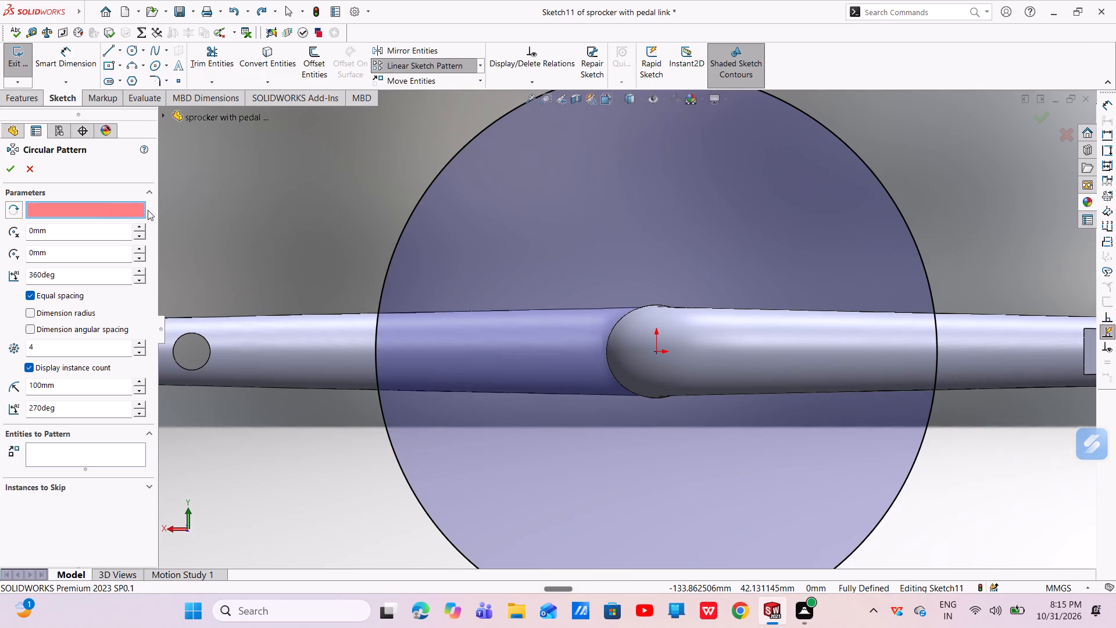
{"action": "left_click", "coordinate": [656, 353]}
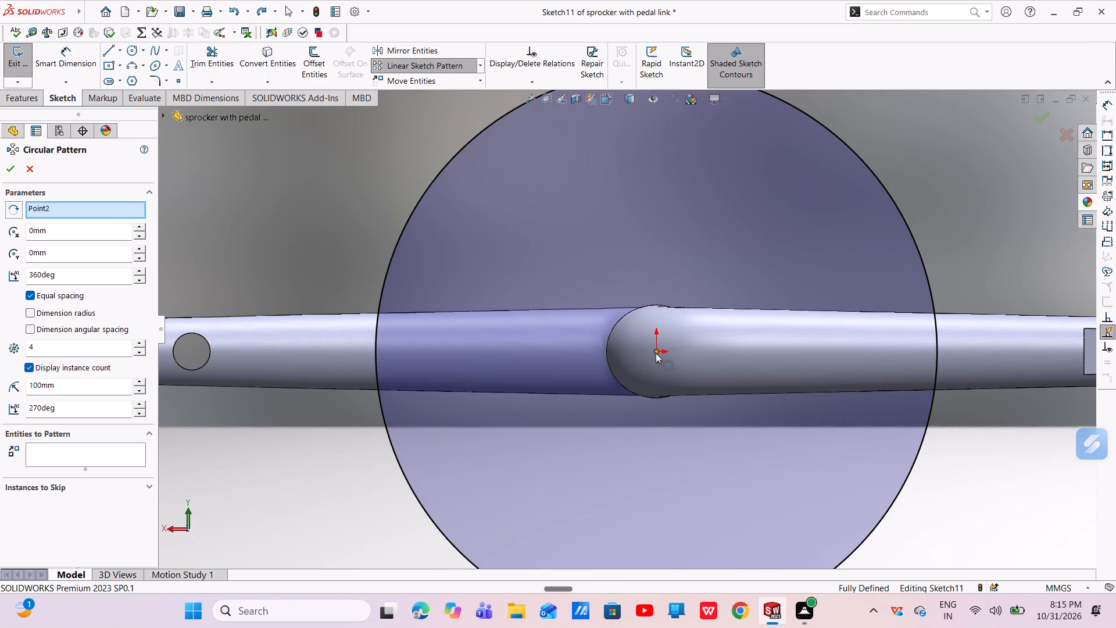
{"action": "left_click", "coordinate": [85, 450]}
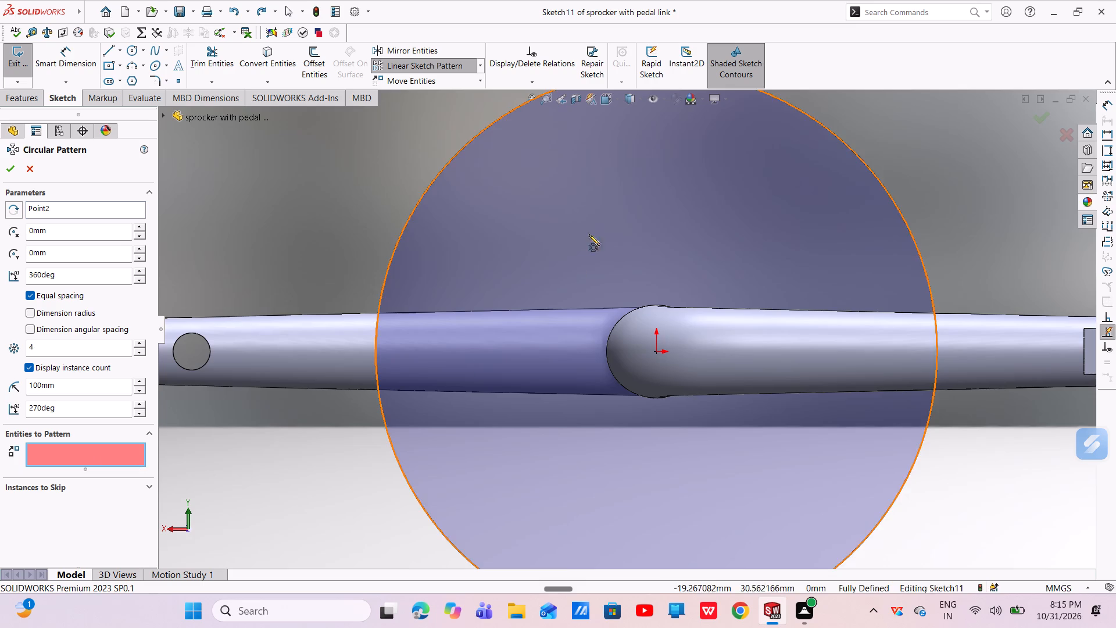
{"action": "scroll", "coordinate": [611, 219], "scroll_direction": "up", "scroll_amount": 4}
{"action": "scroll", "coordinate": [660, 193], "scroll_direction": "down", "scroll_amount": 7}
{"action": "scroll", "coordinate": [592, 357], "scroll_direction": "down", "scroll_amount": 6}
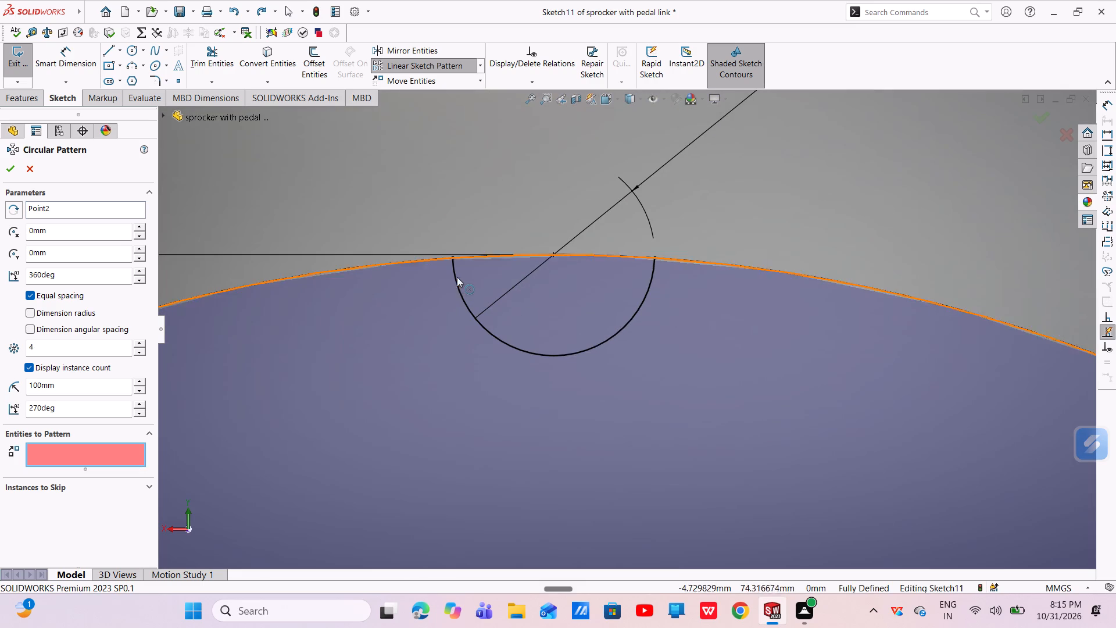
{"action": "left_click", "coordinate": [455, 273]}
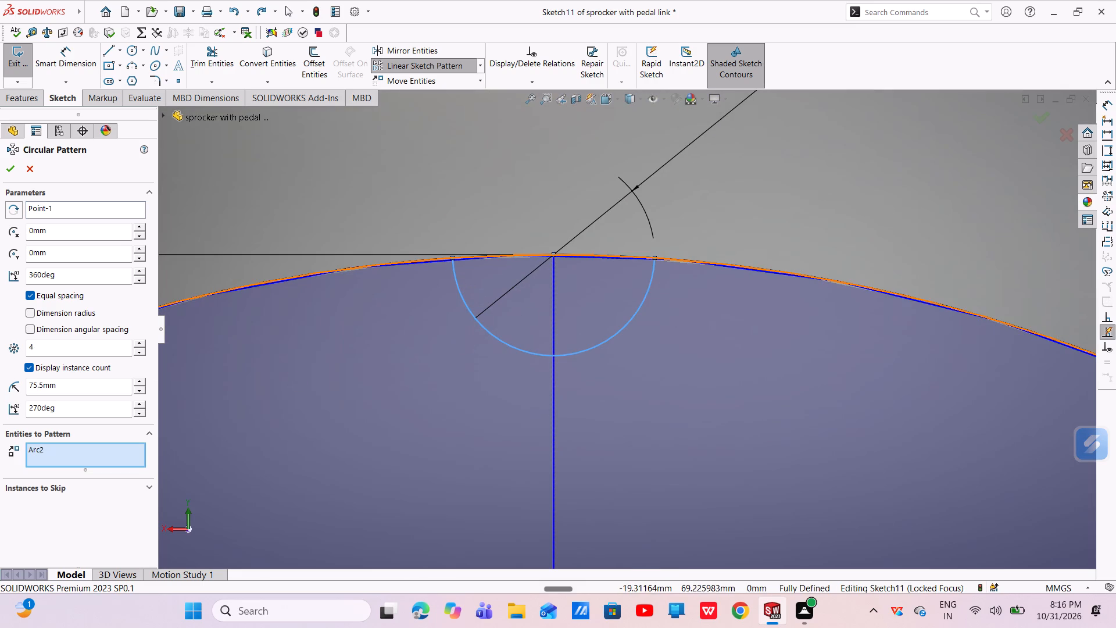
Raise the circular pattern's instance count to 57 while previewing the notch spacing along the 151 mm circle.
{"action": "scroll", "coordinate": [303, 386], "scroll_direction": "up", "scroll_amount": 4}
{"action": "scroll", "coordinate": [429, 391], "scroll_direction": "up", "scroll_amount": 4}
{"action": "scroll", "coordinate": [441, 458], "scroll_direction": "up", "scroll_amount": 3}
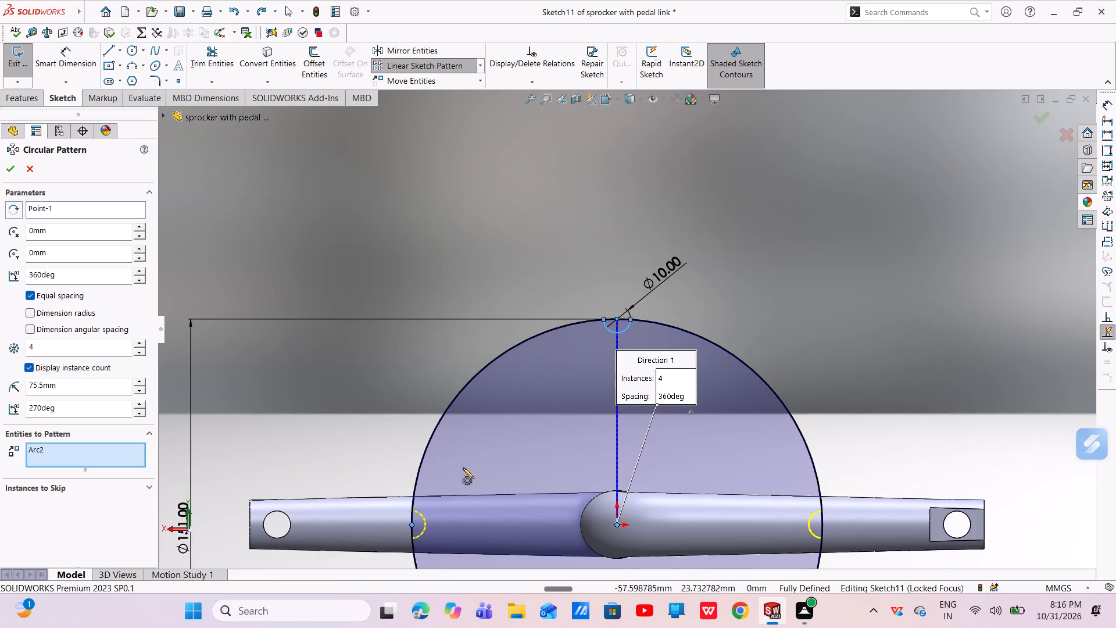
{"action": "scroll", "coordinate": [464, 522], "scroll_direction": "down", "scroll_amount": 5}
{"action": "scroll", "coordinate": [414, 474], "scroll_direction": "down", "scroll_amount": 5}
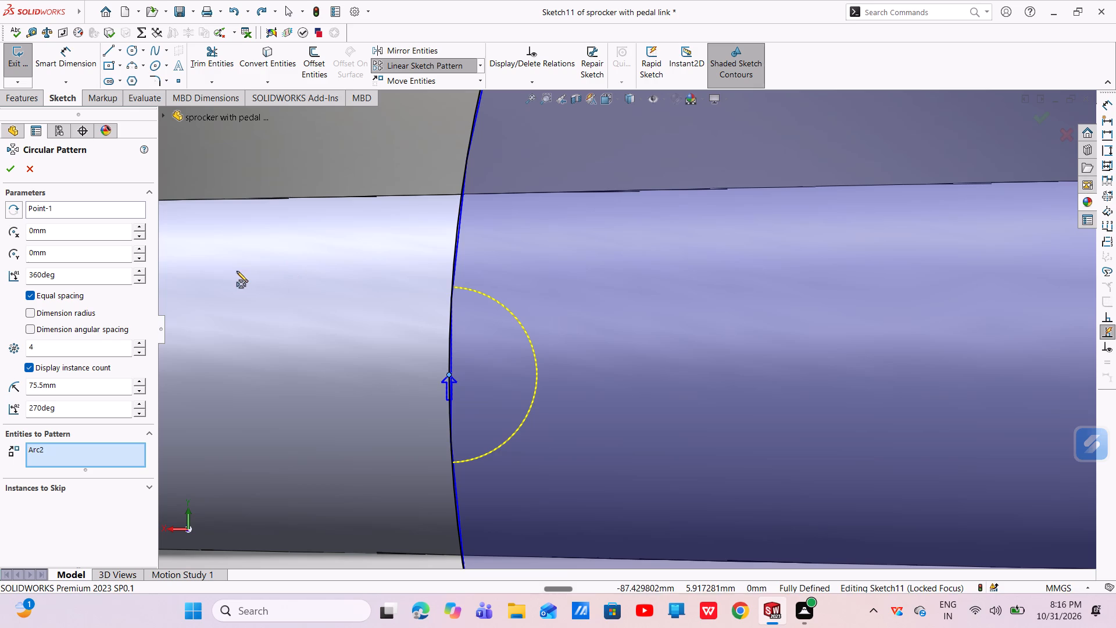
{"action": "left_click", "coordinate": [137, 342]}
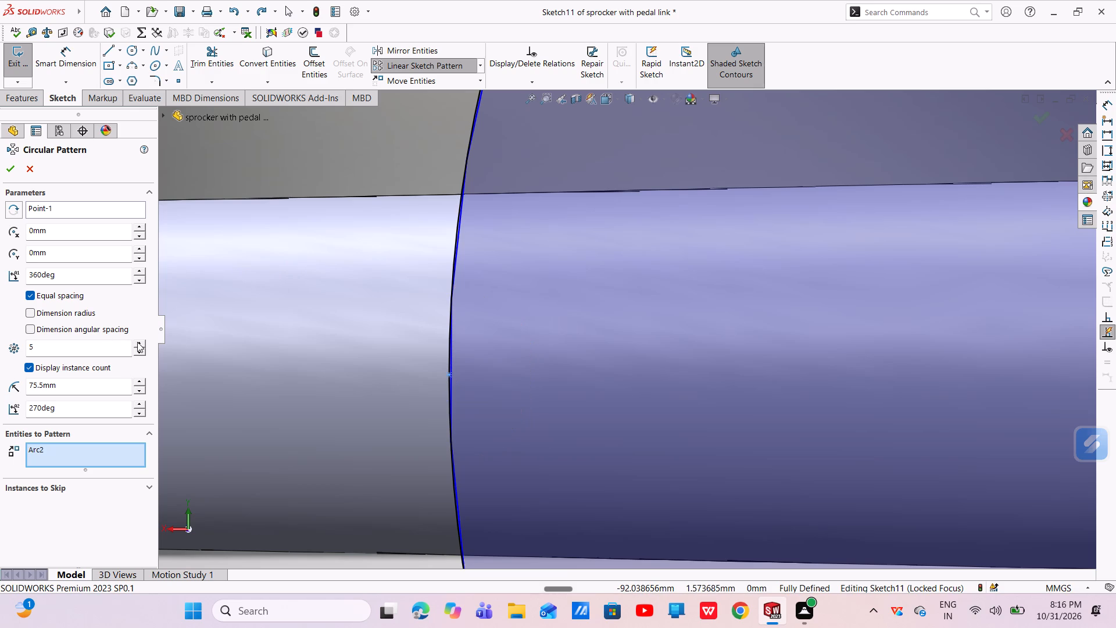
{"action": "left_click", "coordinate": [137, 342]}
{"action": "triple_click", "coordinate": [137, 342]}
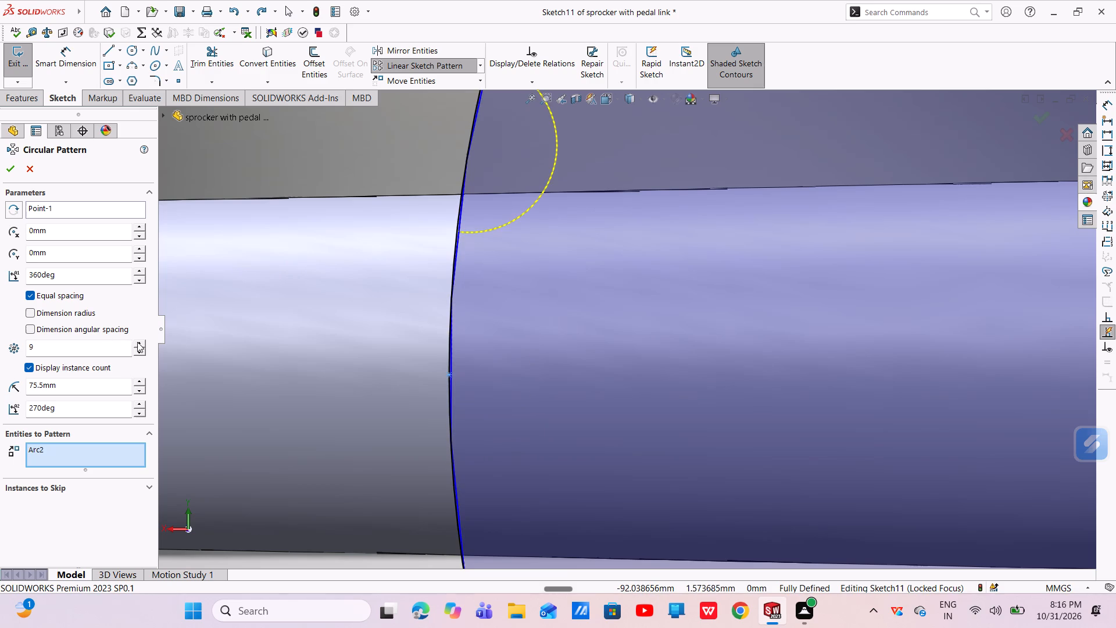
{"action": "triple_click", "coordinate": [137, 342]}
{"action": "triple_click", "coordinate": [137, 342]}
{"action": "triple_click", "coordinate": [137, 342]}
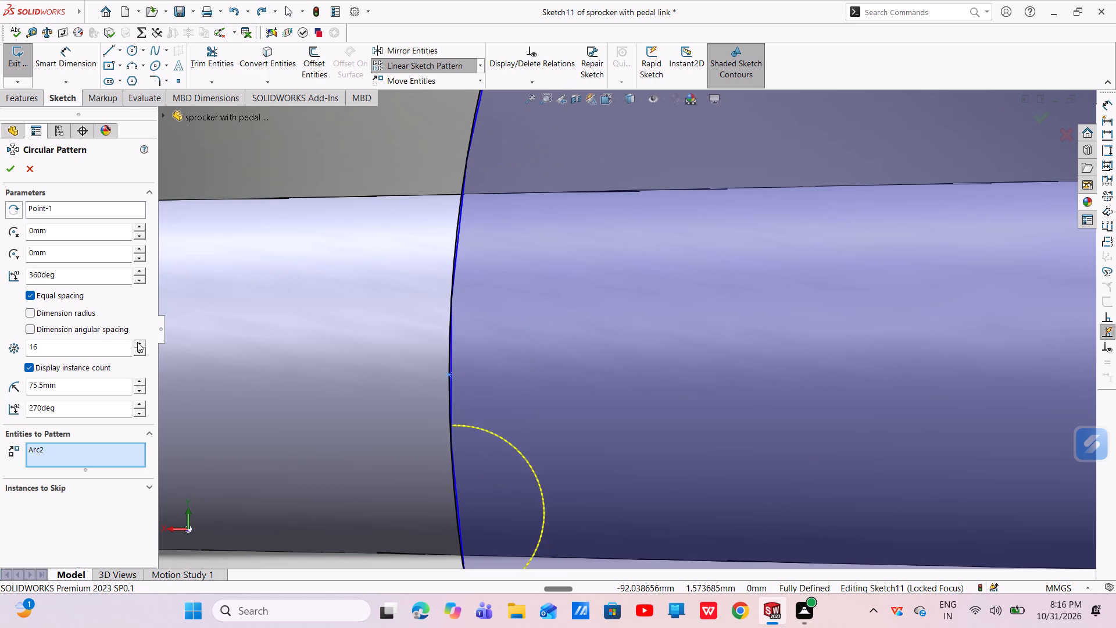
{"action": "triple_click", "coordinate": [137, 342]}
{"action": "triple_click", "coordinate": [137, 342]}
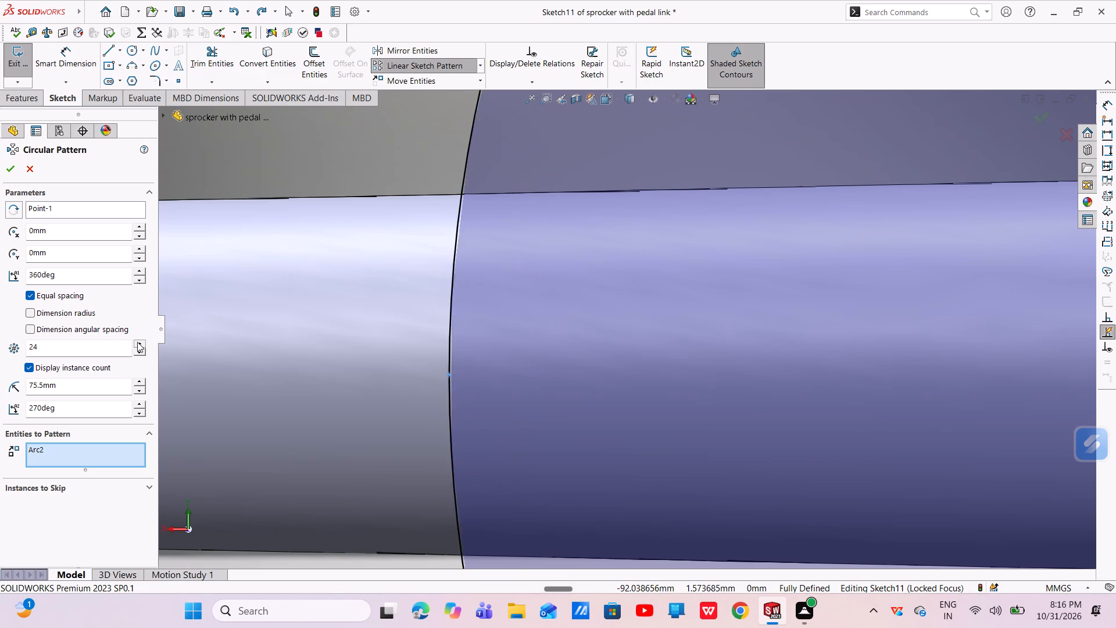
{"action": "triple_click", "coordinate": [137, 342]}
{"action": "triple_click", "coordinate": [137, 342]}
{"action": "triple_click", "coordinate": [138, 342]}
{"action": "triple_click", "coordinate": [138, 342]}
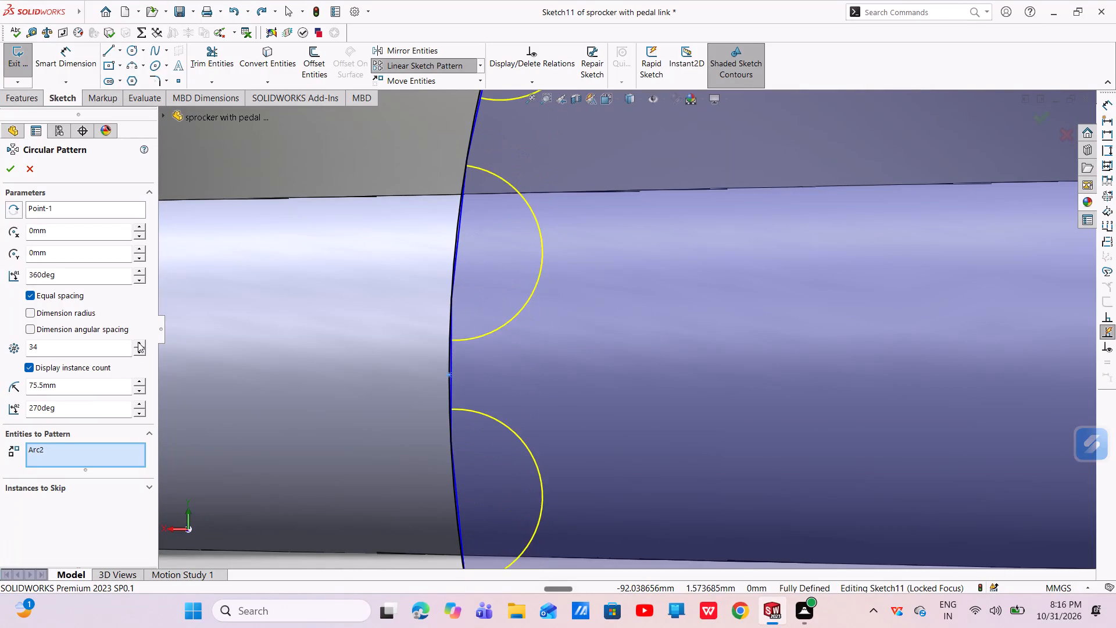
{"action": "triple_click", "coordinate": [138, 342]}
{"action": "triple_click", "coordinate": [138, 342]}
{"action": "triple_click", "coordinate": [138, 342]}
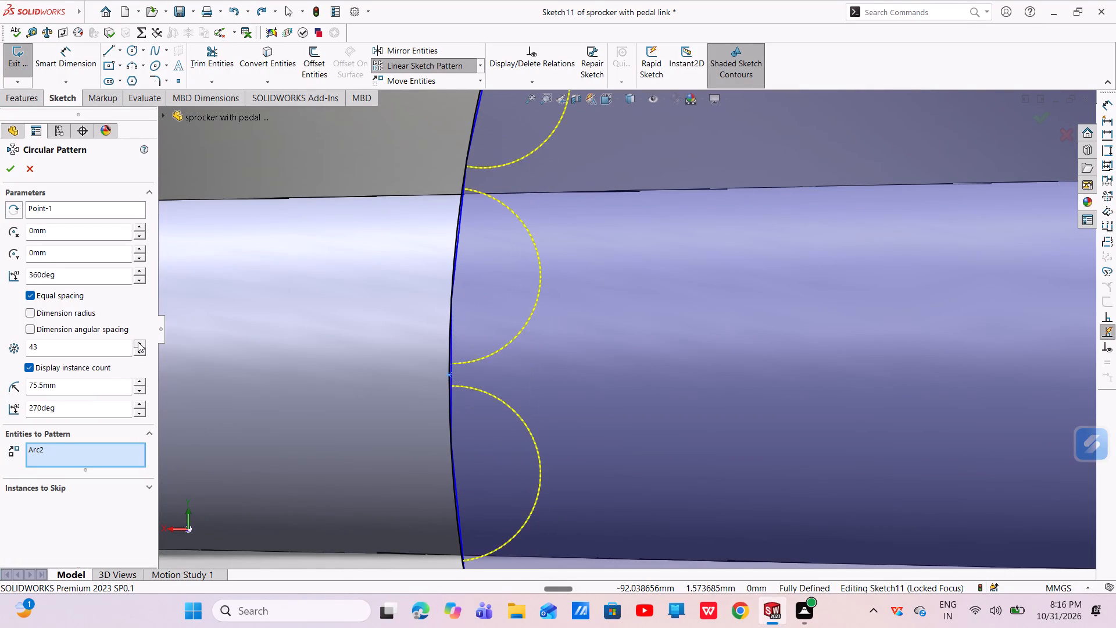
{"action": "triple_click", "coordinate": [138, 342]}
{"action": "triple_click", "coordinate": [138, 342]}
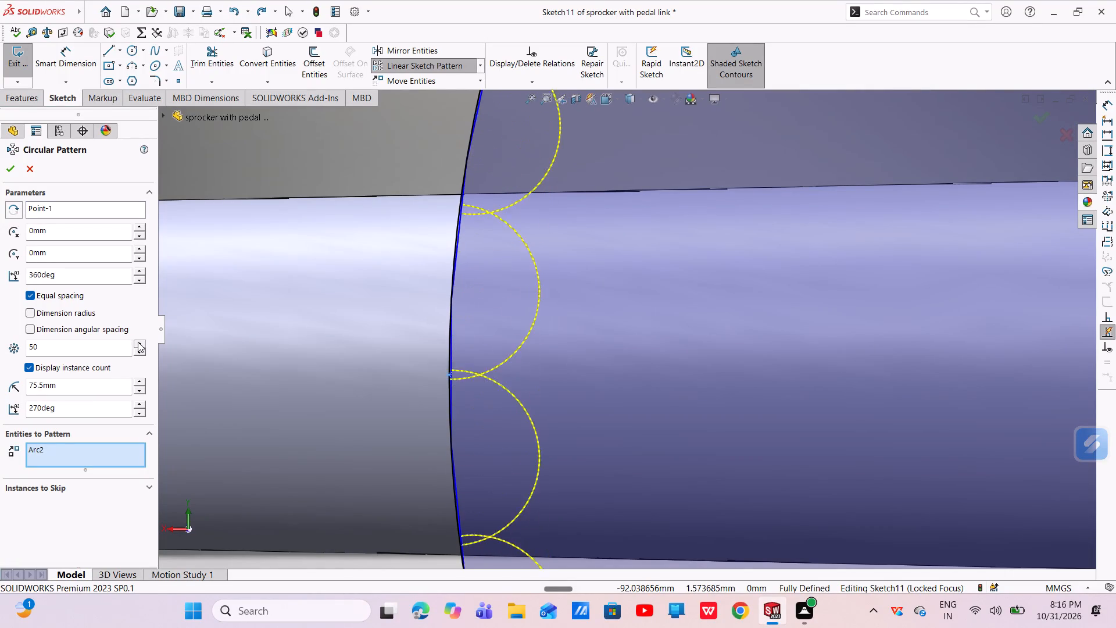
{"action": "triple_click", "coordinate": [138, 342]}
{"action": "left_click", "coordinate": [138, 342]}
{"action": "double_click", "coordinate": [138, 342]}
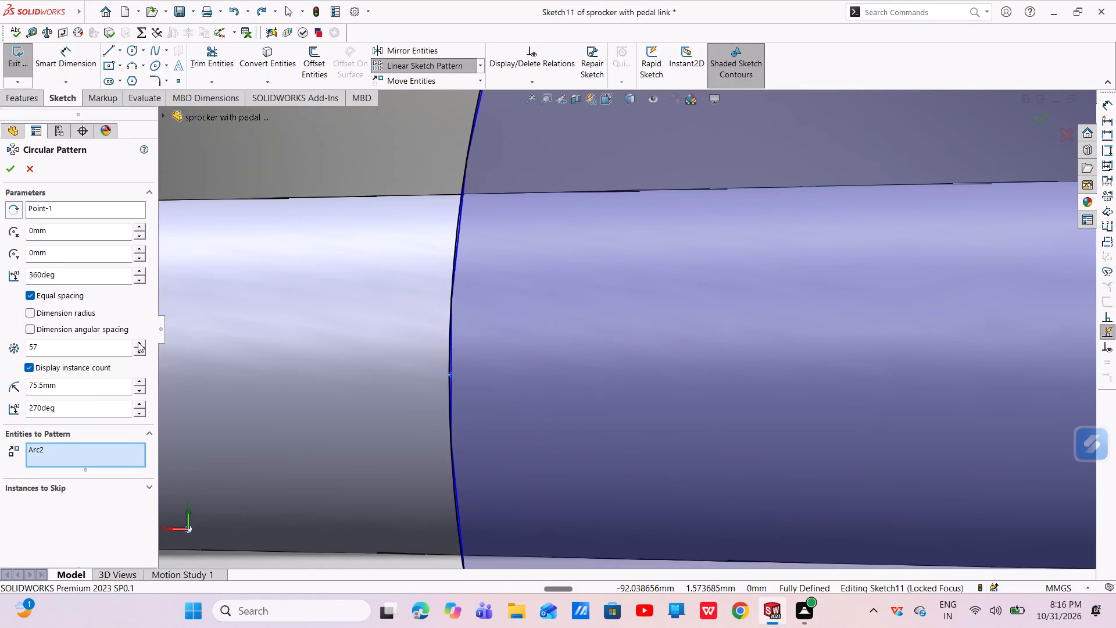
Set the circular pattern to 38 equally spaced instances over 360 degrees and create it.
{"action": "triple_click", "coordinate": [139, 352]}
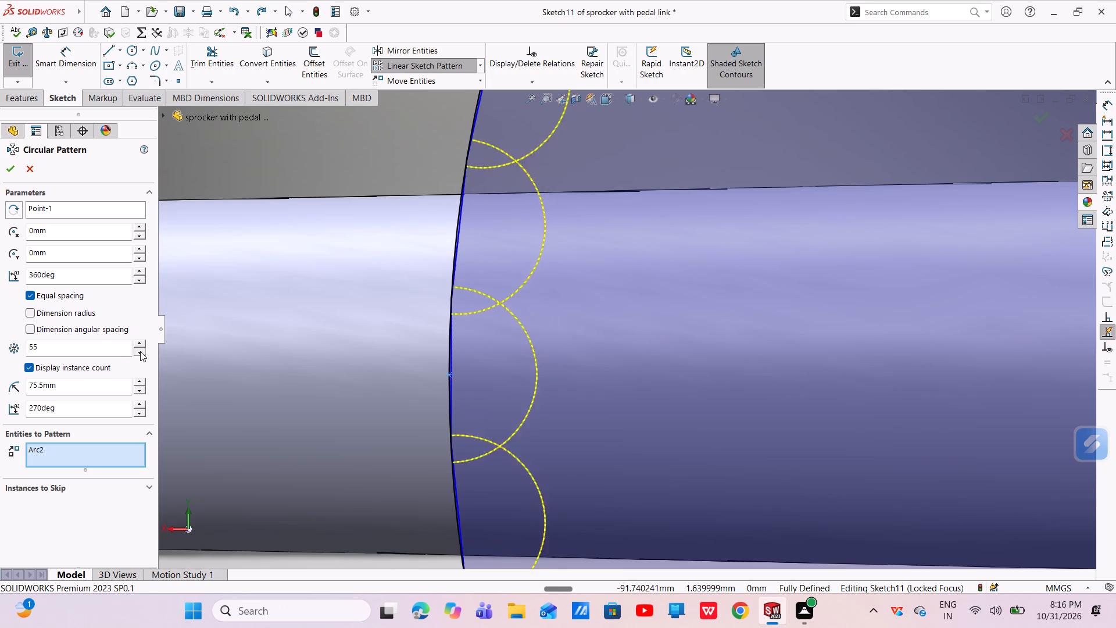
{"action": "triple_click", "coordinate": [140, 351]}
{"action": "triple_click", "coordinate": [140, 351]}
{"action": "triple_click", "coordinate": [140, 351]}
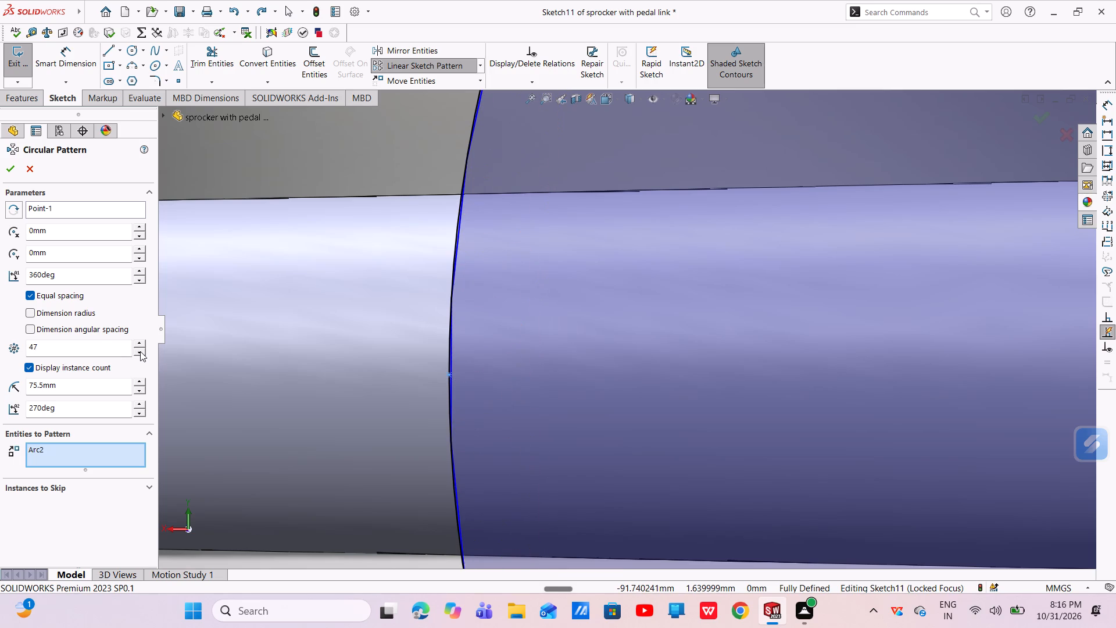
{"action": "left_click", "coordinate": [140, 351]}
{"action": "triple_click", "coordinate": [140, 351]}
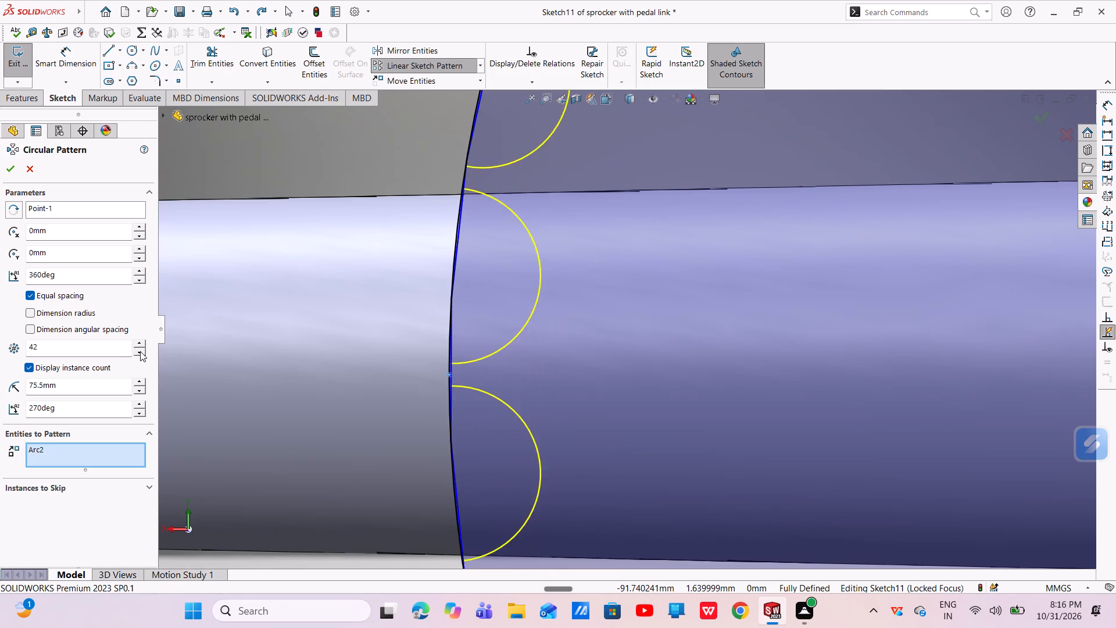
{"action": "left_click", "coordinate": [140, 351]}
{"action": "left_click", "coordinate": [140, 351]}
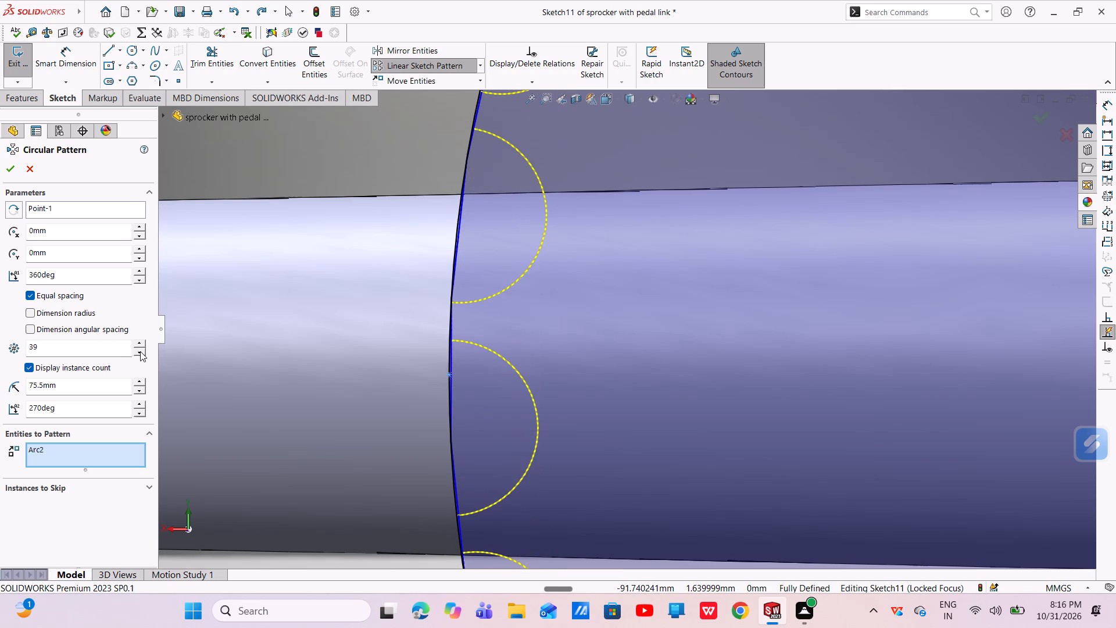
{"action": "left_click", "coordinate": [140, 351]}
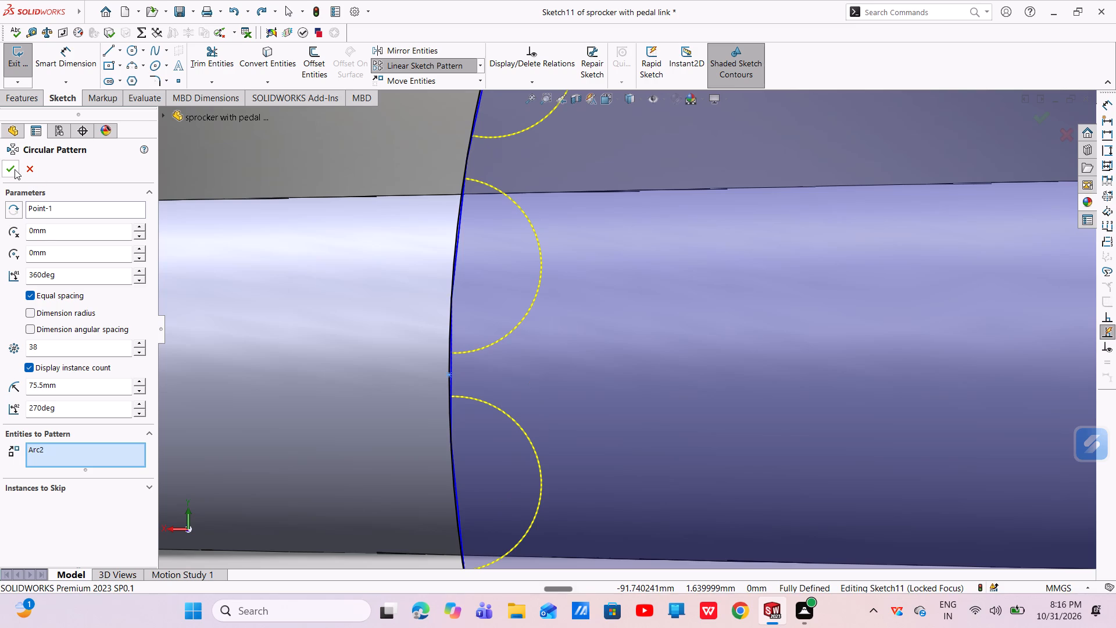
{"action": "left_click", "coordinate": [14, 169]}
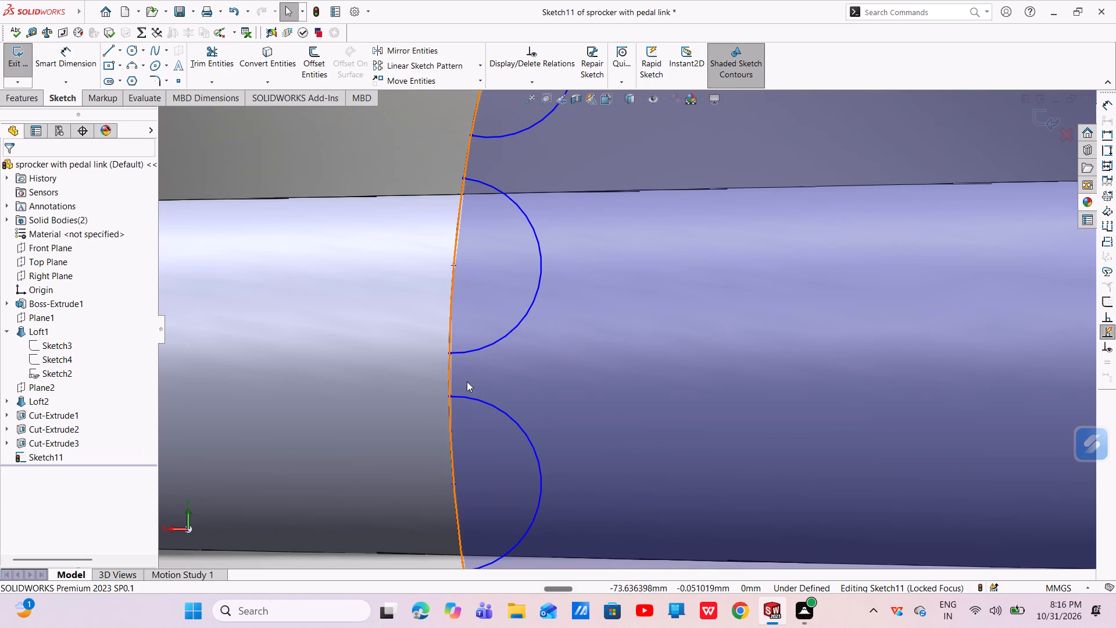
Examine the patterned notches around the 151 mm circle, checking the gaps between neighbouring arcs and where they cross the crank arms.
{"action": "scroll", "coordinate": [457, 383], "scroll_direction": "down", "scroll_amount": 6}
{"action": "scroll", "coordinate": [546, 402], "scroll_direction": "down", "scroll_amount": 6}
{"action": "scroll", "coordinate": [546, 402], "scroll_direction": "up", "scroll_amount": 9}
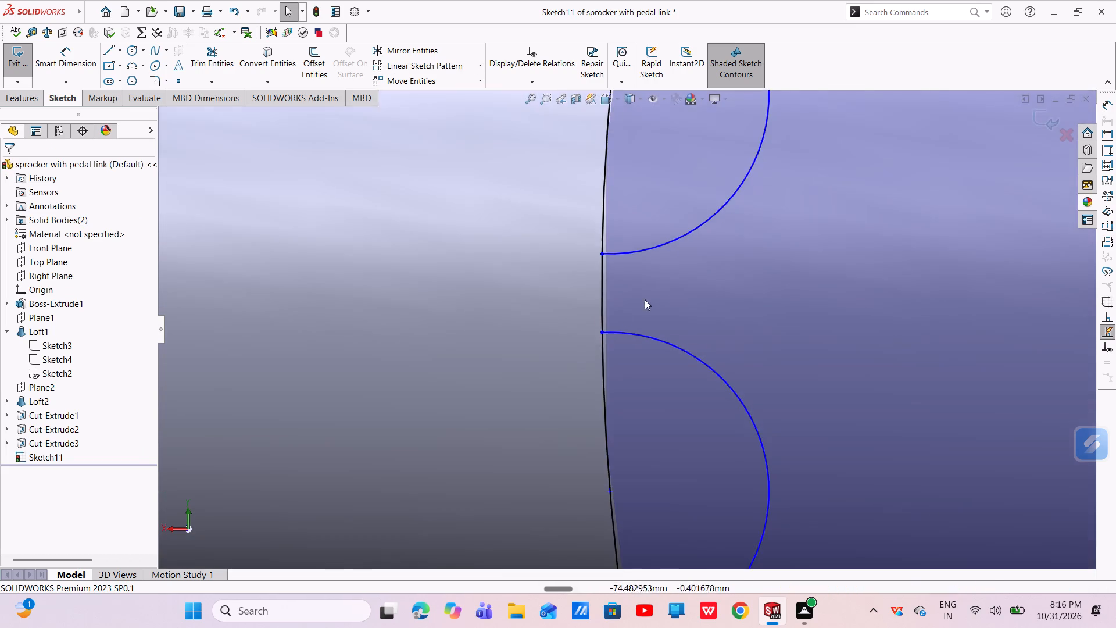
{"action": "scroll", "coordinate": [661, 281], "scroll_direction": "up", "scroll_amount": 17}
{"action": "scroll", "coordinate": [718, 224], "scroll_direction": "down", "scroll_amount": 6}
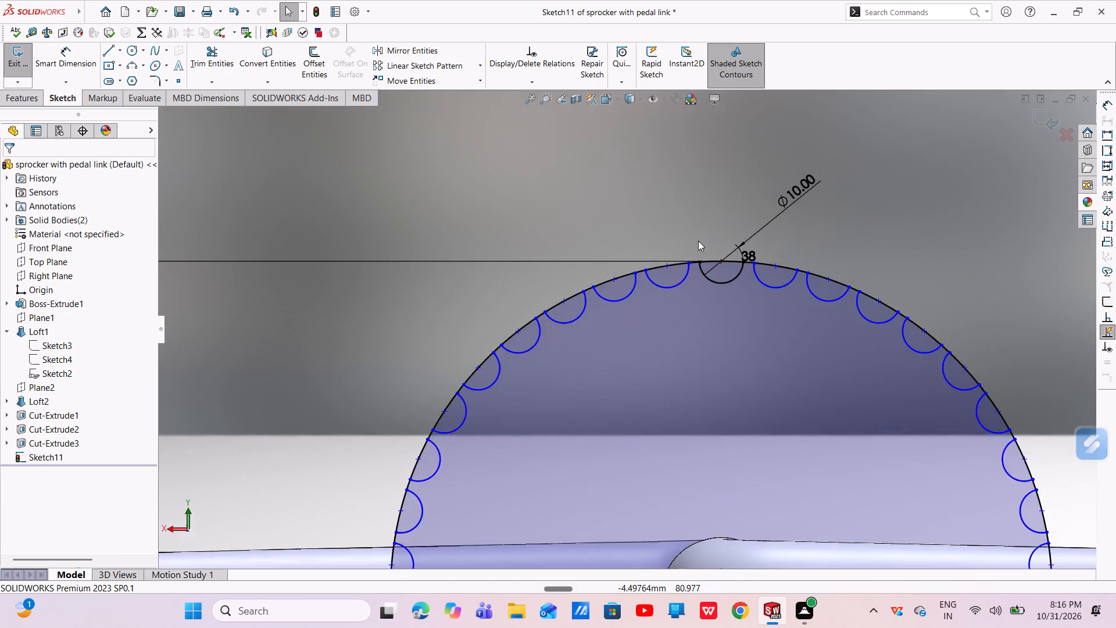
{"action": "scroll", "coordinate": [681, 260], "scroll_direction": "down", "scroll_amount": 5}
{"action": "scroll", "coordinate": [643, 301], "scroll_direction": "down", "scroll_amount": 6}
{"action": "scroll", "coordinate": [685, 281], "scroll_direction": "down", "scroll_amount": 5}
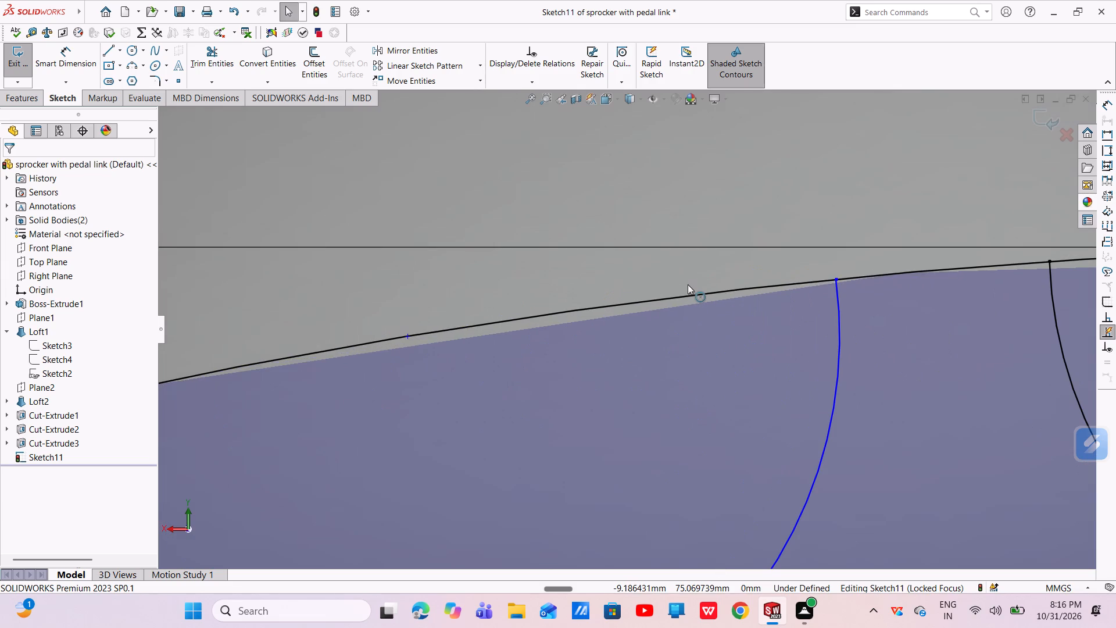
{"action": "scroll", "coordinate": [688, 287], "scroll_direction": "up", "scroll_amount": 5}
{"action": "scroll", "coordinate": [643, 319], "scroll_direction": "up", "scroll_amount": 3}
{"action": "scroll", "coordinate": [503, 380], "scroll_direction": "up", "scroll_amount": 3}
{"action": "scroll", "coordinate": [480, 380], "scroll_direction": "down", "scroll_amount": 6}
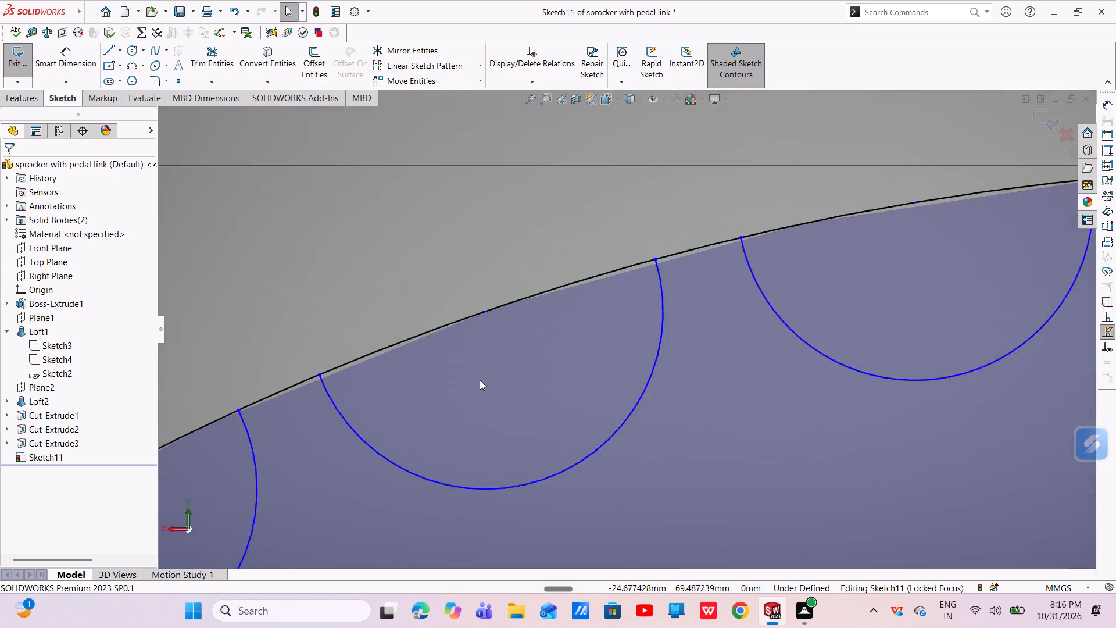
{"action": "scroll", "coordinate": [480, 380], "scroll_direction": "down", "scroll_amount": 1}
{"action": "scroll", "coordinate": [480, 379], "scroll_direction": "up", "scroll_amount": 8}
{"action": "scroll", "coordinate": [585, 354], "scroll_direction": "down", "scroll_amount": 12}
{"action": "scroll", "coordinate": [582, 322], "scroll_direction": "up", "scroll_amount": 3}
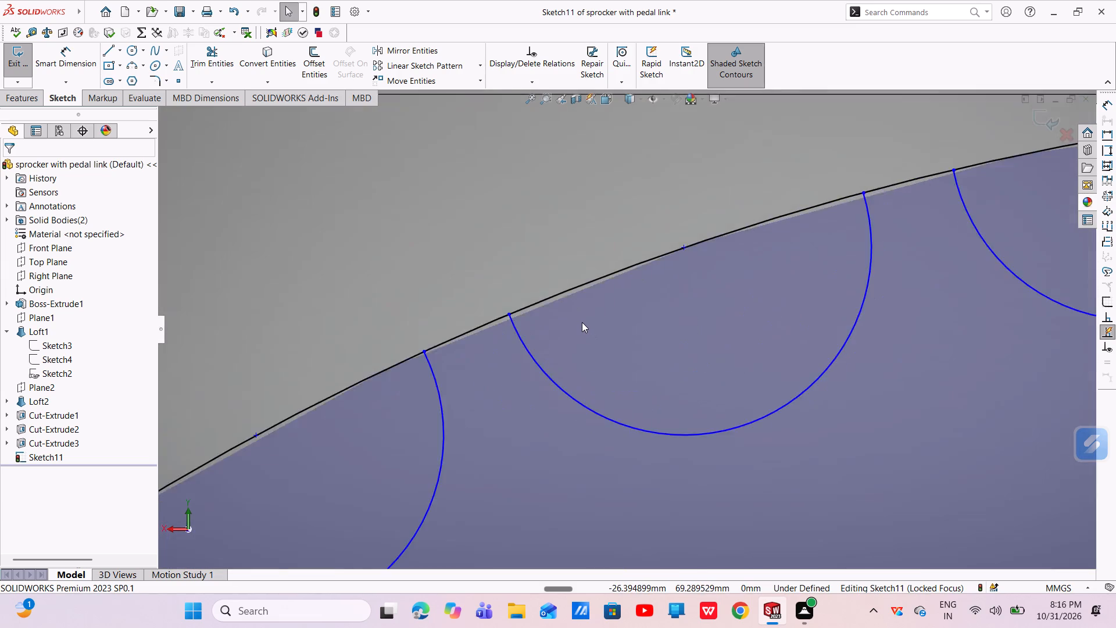
{"action": "scroll", "coordinate": [582, 322], "scroll_direction": "up", "scroll_amount": 18}
{"action": "scroll", "coordinate": [712, 385], "scroll_direction": "down", "scroll_amount": 4}
{"action": "scroll", "coordinate": [712, 385], "scroll_direction": "up", "scroll_amount": 6}
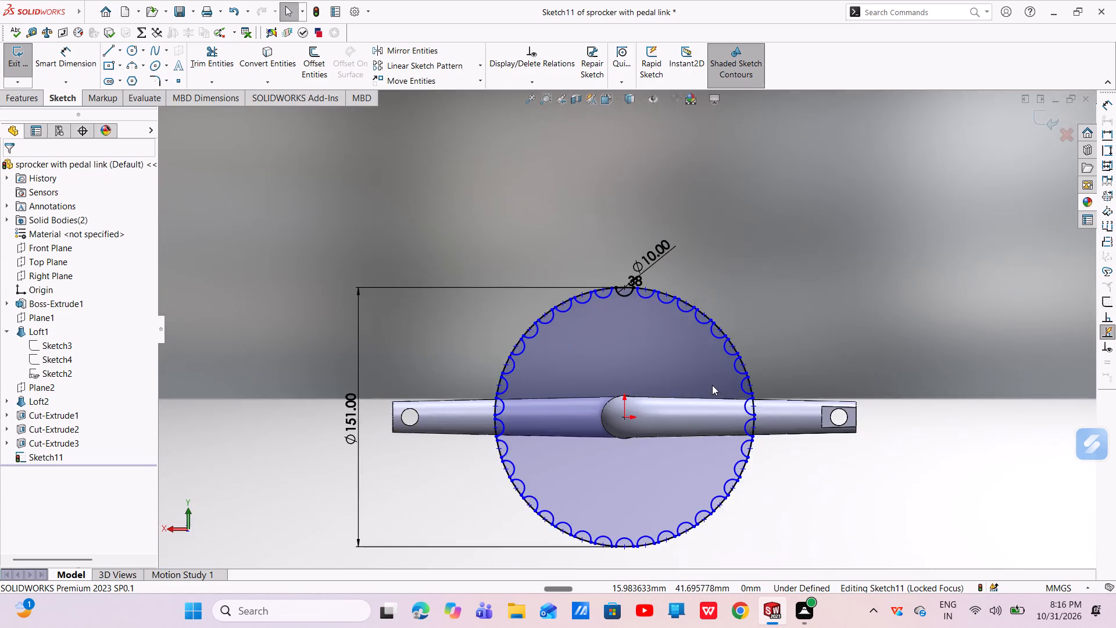
{"action": "scroll", "coordinate": [715, 387], "scroll_direction": "down", "scroll_amount": 14}
{"action": "scroll", "coordinate": [659, 376], "scroll_direction": "up", "scroll_amount": 9}
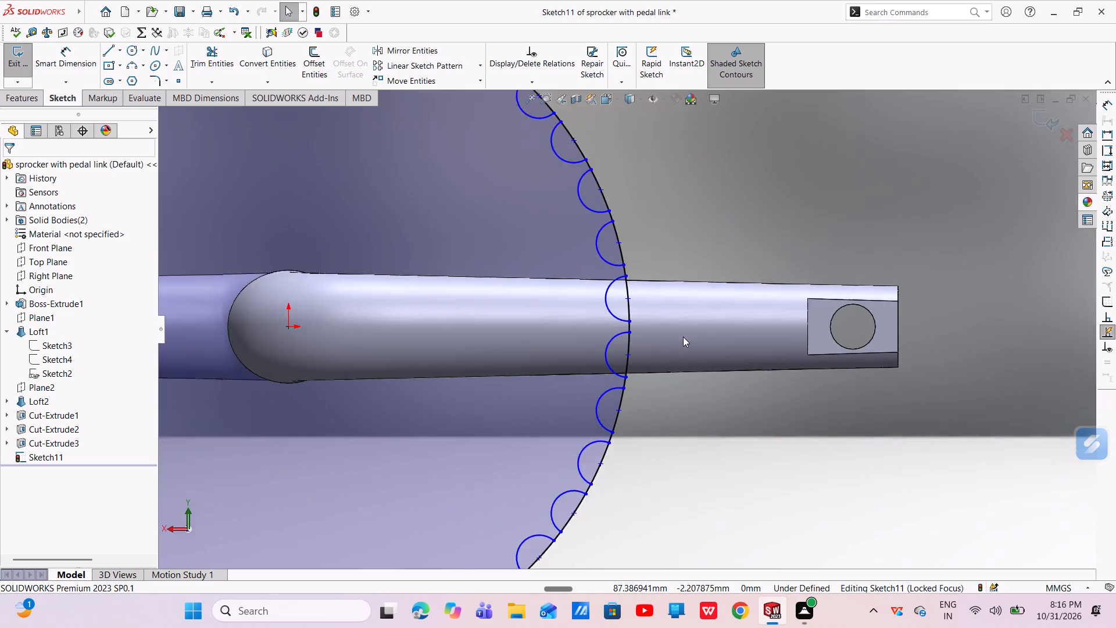
{"action": "scroll", "coordinate": [683, 337], "scroll_direction": "up", "scroll_amount": 3}
{"action": "scroll", "coordinate": [716, 248], "scroll_direction": "up", "scroll_amount": 2}
Exit the sprocket sketch containing the 151 mm circle and the patterned notches.
{"action": "left_click", "coordinate": [838, 238]}
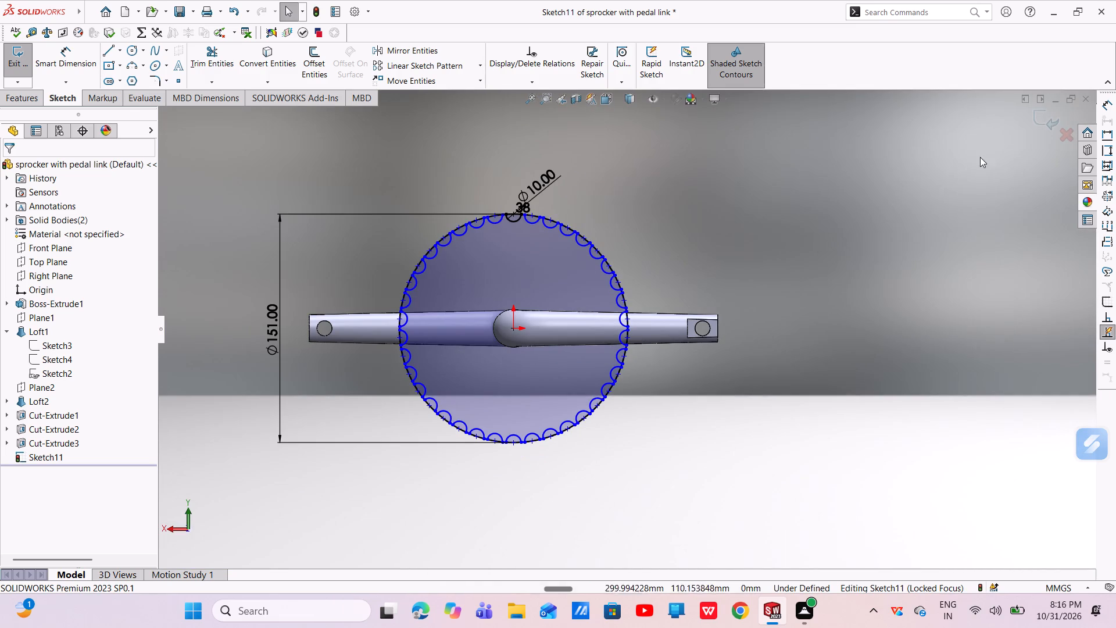
{"action": "left_click", "coordinate": [1040, 123]}
Reopen the sprocket sketch with the 151 mm circle and the patterned notches for editing.
{"action": "scroll", "coordinate": [449, 250], "scroll_direction": "down", "scroll_amount": 6}
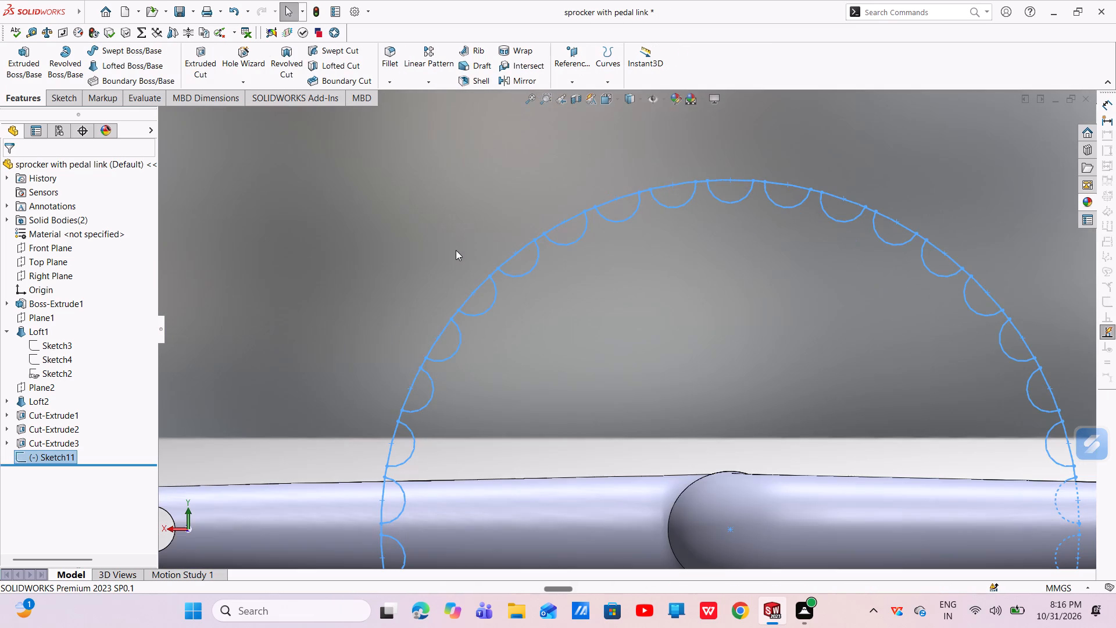
{"action": "left_click", "coordinate": [73, 94]}
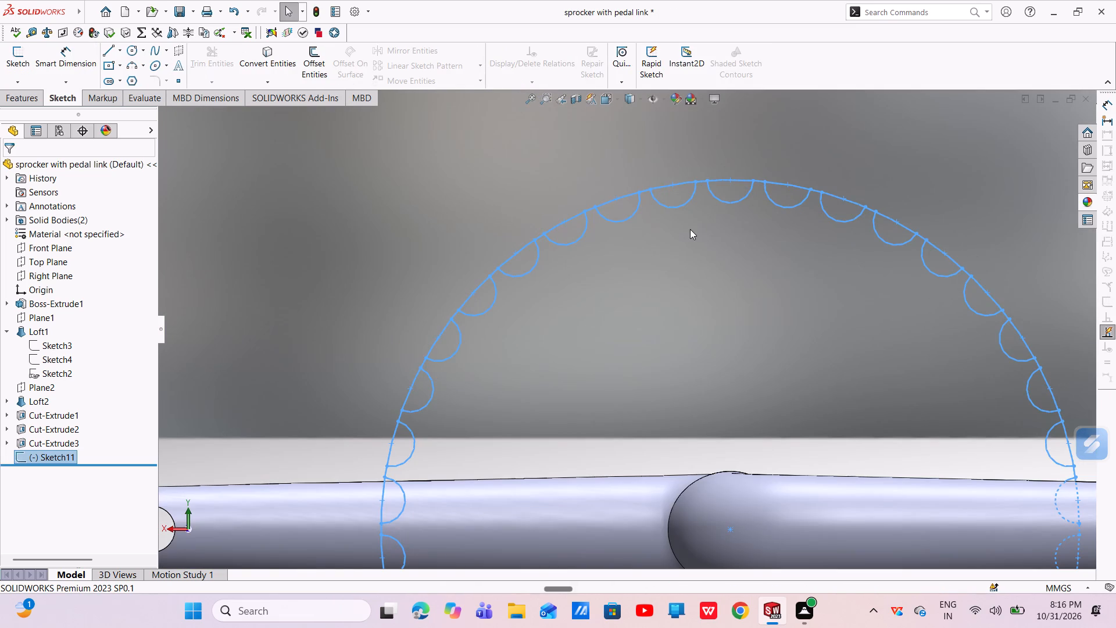
{"action": "left_click", "coordinate": [58, 456]}
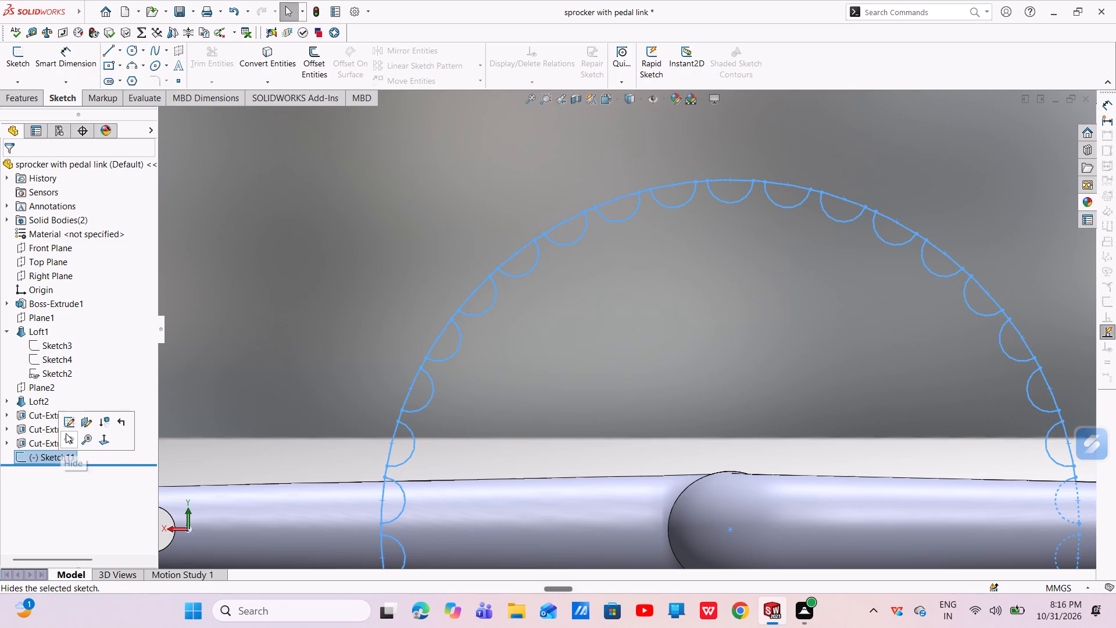
{"action": "left_click", "coordinate": [67, 425]}
{"action": "left_click", "coordinate": [68, 453]}
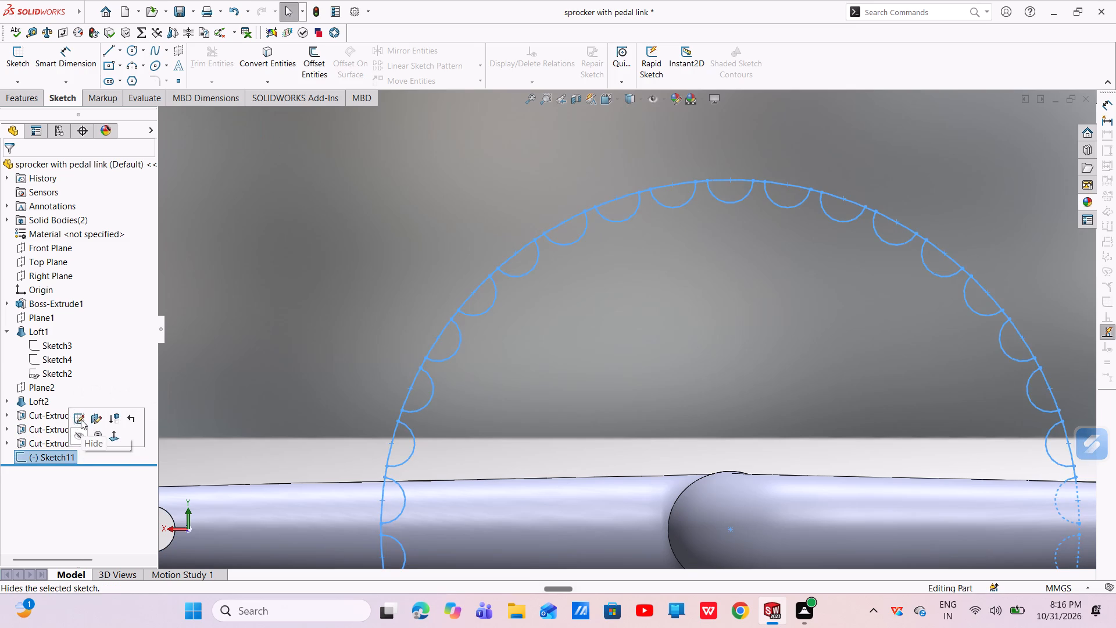
{"action": "left_click", "coordinate": [81, 417]}
Trim the 151 mm circle's segments across seven notches, from the topmost notch along the upper-left quarter.
{"action": "scroll", "coordinate": [629, 199], "scroll_direction": "down", "scroll_amount": 6}
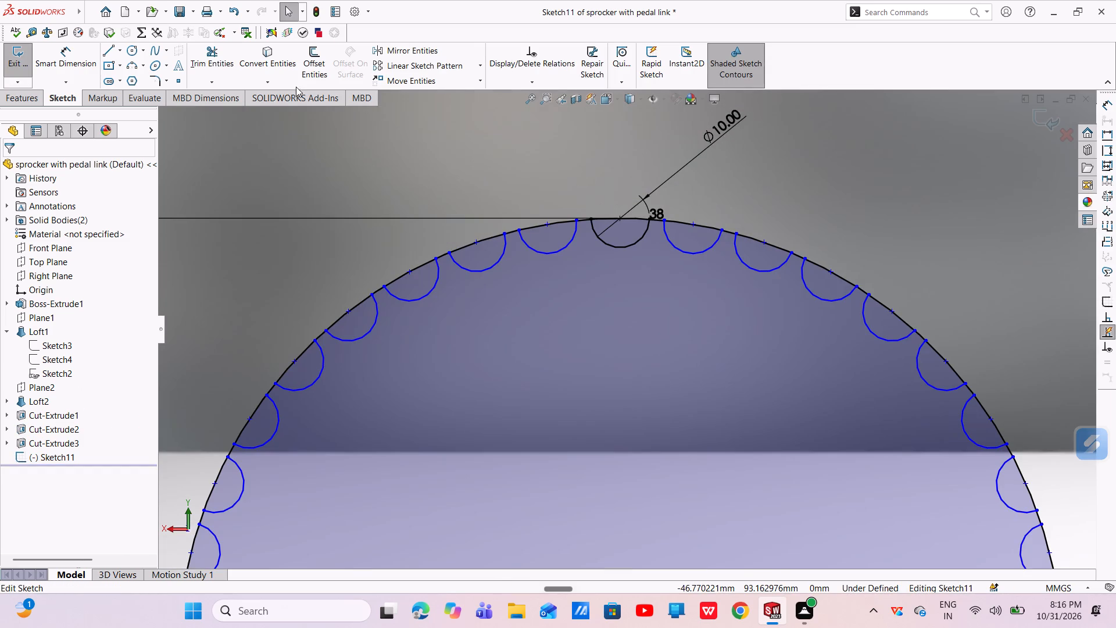
{"action": "left_click", "coordinate": [221, 51]}
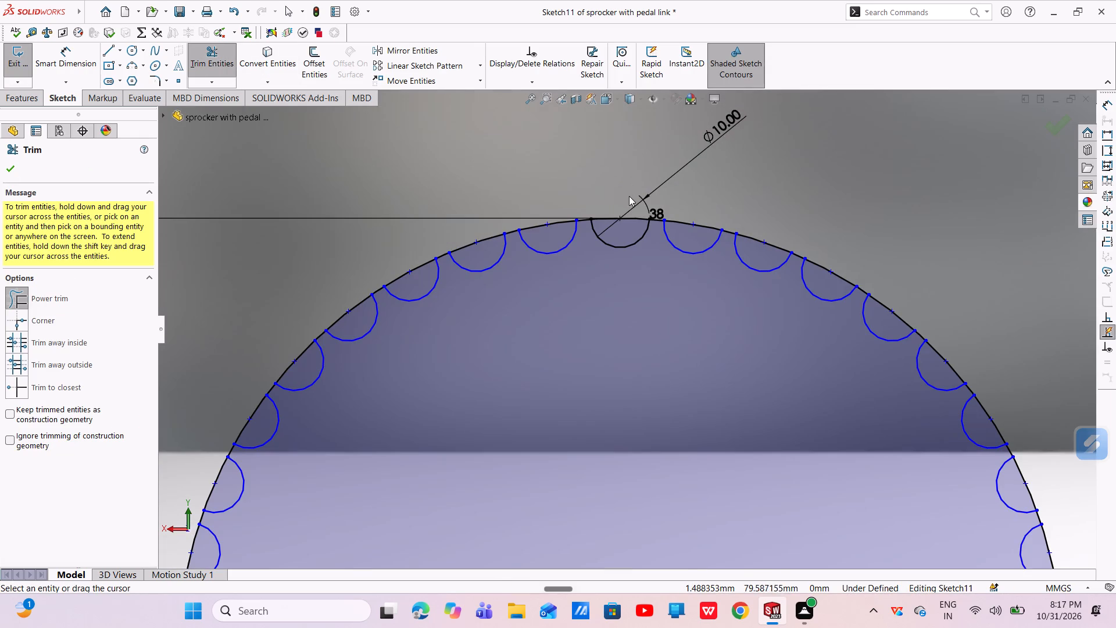
{"action": "left_click_drag", "start_coordinate": [629, 196], "coordinate": [626, 220]}
{"action": "left_click_drag", "start_coordinate": [542, 178], "coordinate": [548, 216]}
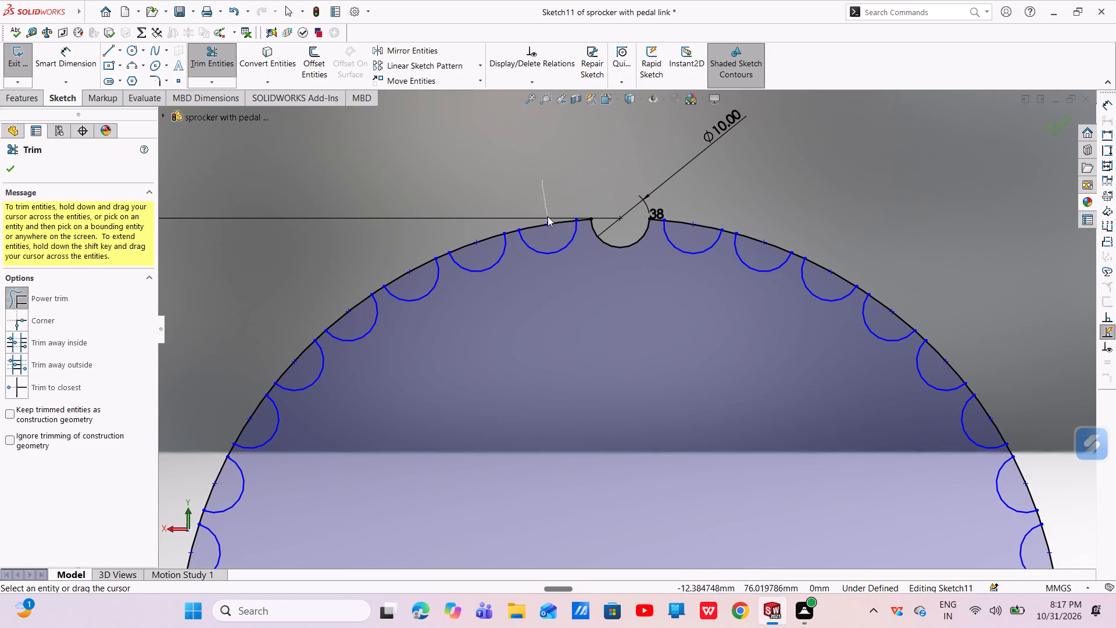
{"action": "left_click_drag", "start_coordinate": [548, 216], "coordinate": [549, 225]}
{"action": "left_click_drag", "start_coordinate": [466, 204], "coordinate": [484, 249]}
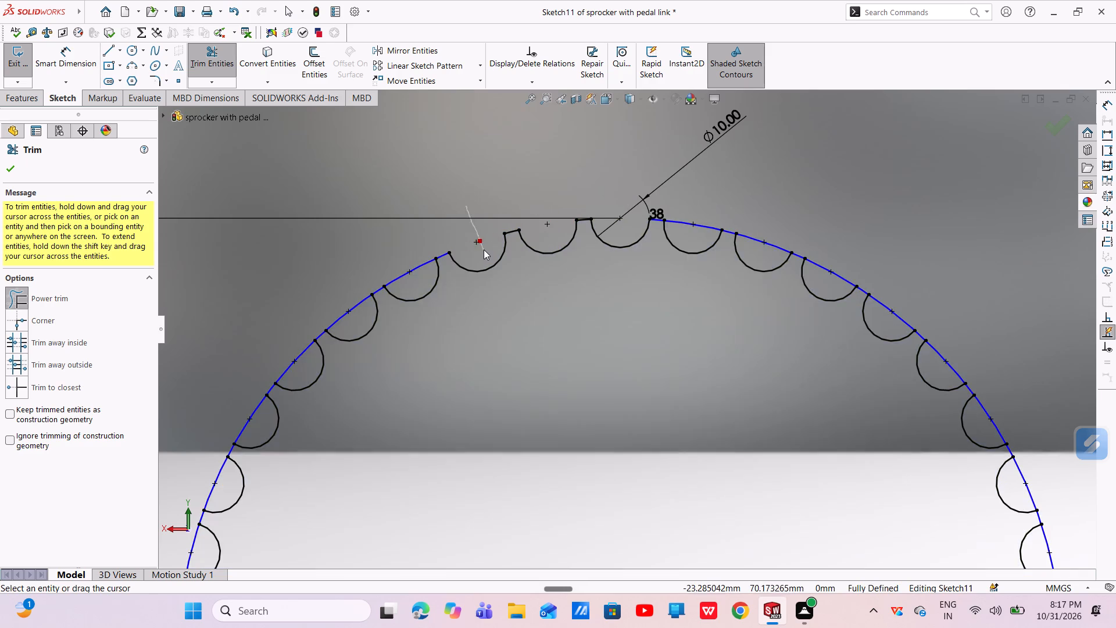
{"action": "left_click_drag", "start_coordinate": [484, 249], "coordinate": [483, 250]}
{"action": "left_click_drag", "start_coordinate": [405, 240], "coordinate": [416, 272]}
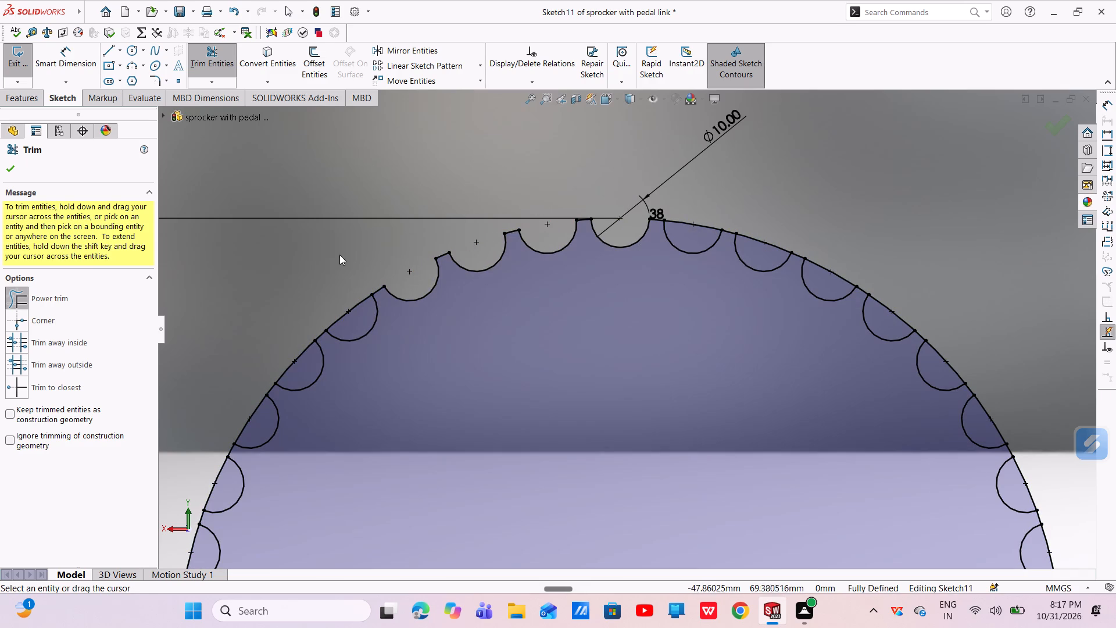
{"action": "left_click_drag", "start_coordinate": [339, 268], "coordinate": [352, 312]}
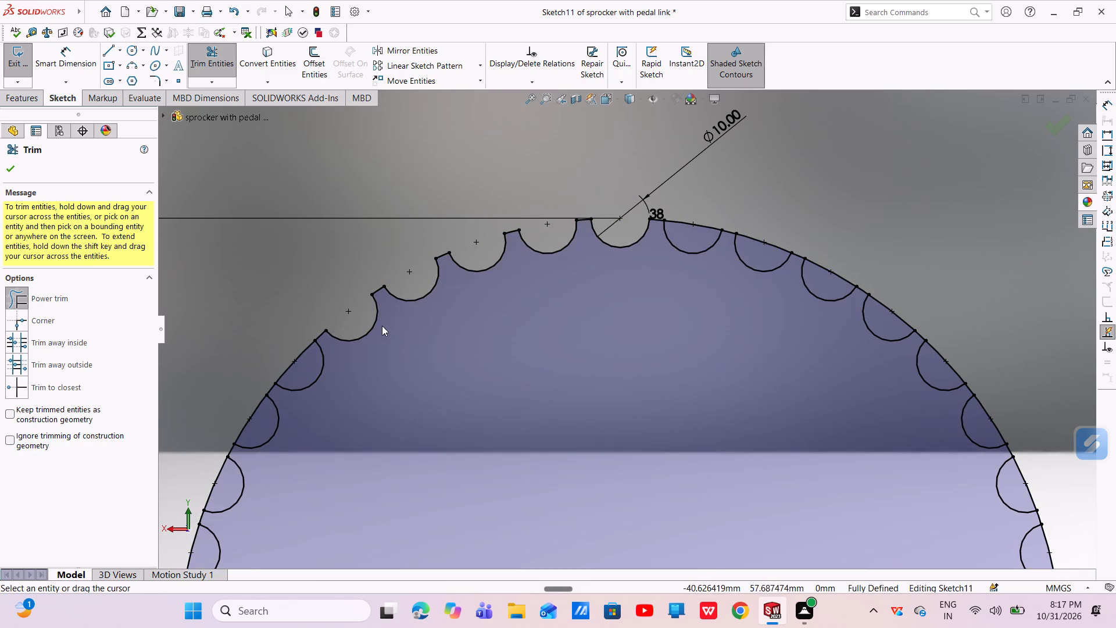
{"action": "scroll", "coordinate": [381, 327], "scroll_direction": "up", "scroll_amount": 3}
{"action": "scroll", "coordinate": [398, 319], "scroll_direction": "down", "scroll_amount": 4}
{"action": "left_click_drag", "start_coordinate": [485, 341], "coordinate": [526, 386]}
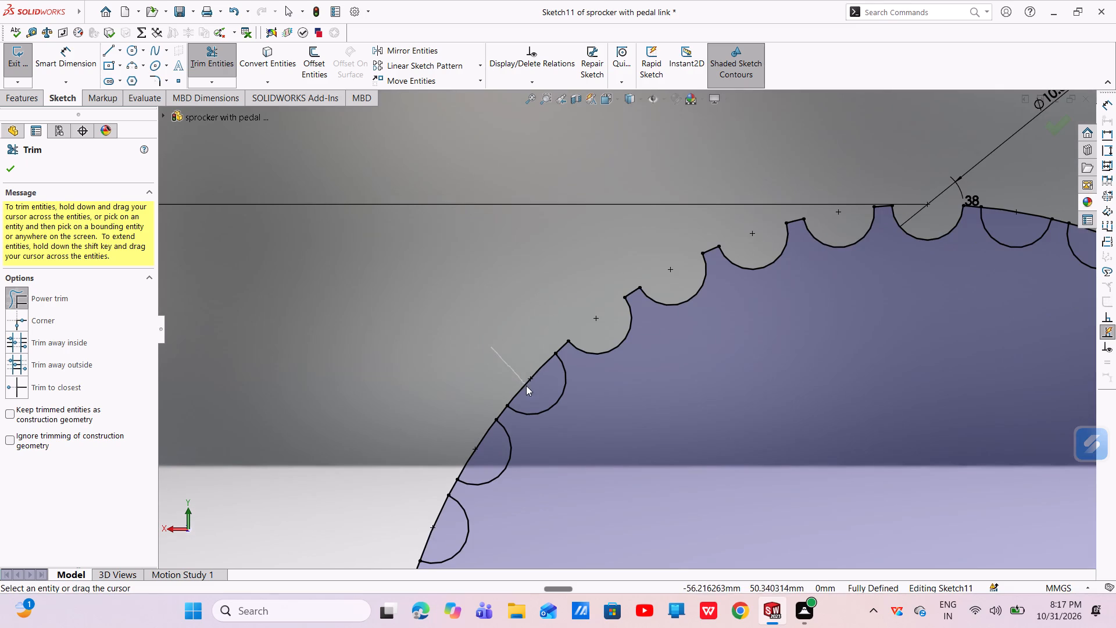
{"action": "left_click_drag", "start_coordinate": [526, 386], "coordinate": [527, 386]}
{"action": "left_click_drag", "start_coordinate": [424, 416], "coordinate": [477, 456]}
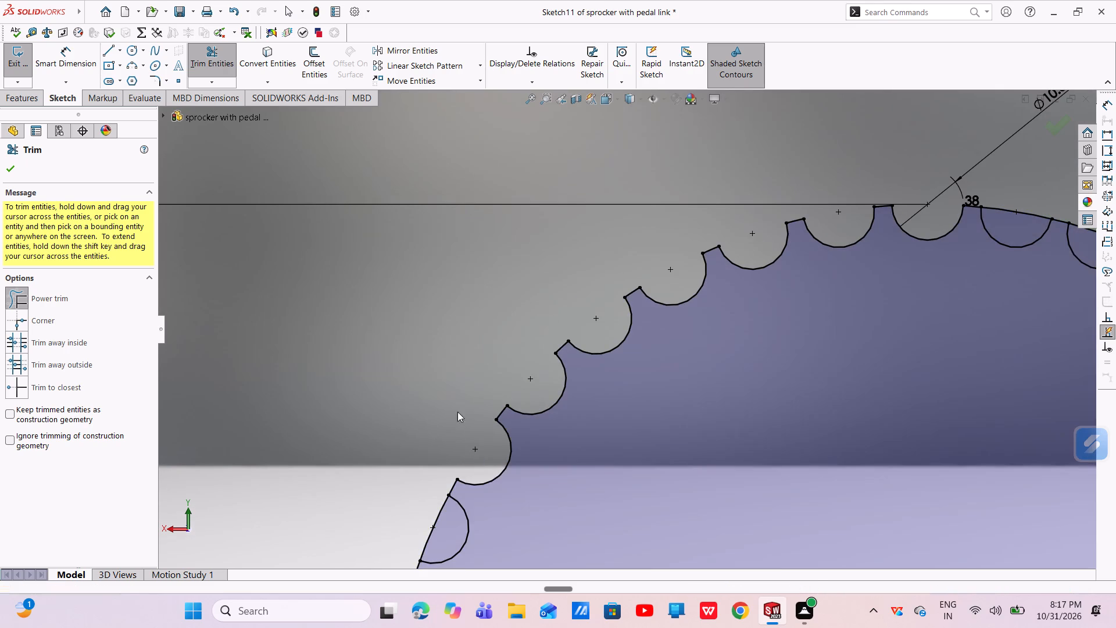
Continue trimming the circle segments across the next seven notches, down the left side and past the crank arm without the rectangular end cut.
{"action": "scroll", "coordinate": [434, 341], "scroll_direction": "up", "scroll_amount": 4}
{"action": "scroll", "coordinate": [505, 374], "scroll_direction": "up", "scroll_amount": 5}
{"action": "scroll", "coordinate": [540, 459], "scroll_direction": "down", "scroll_amount": 3}
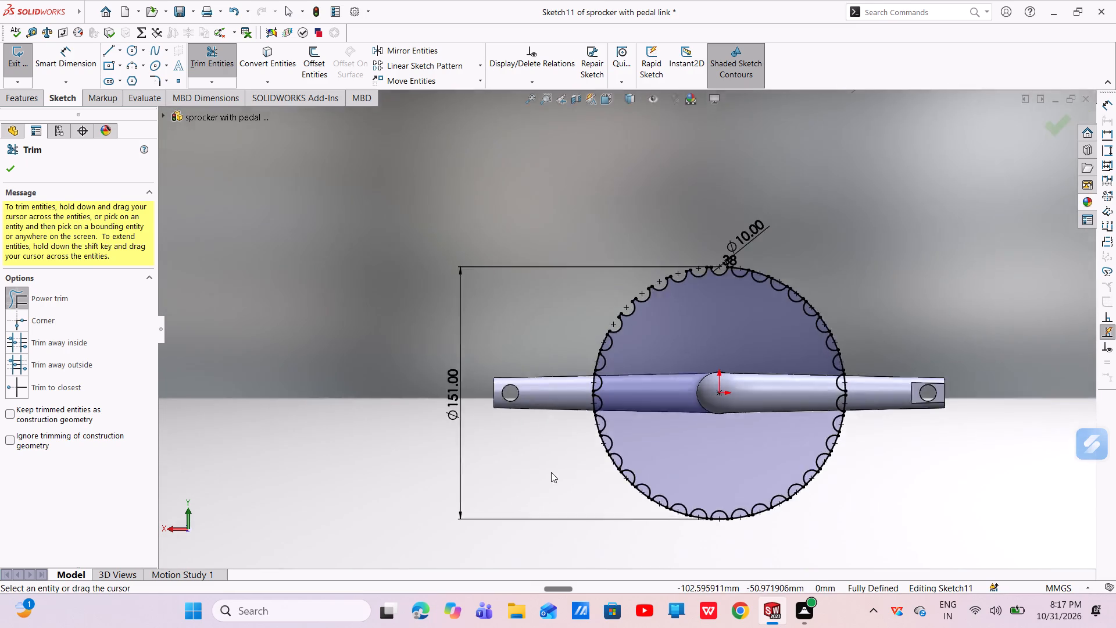
{"action": "scroll", "coordinate": [551, 472], "scroll_direction": "down", "scroll_amount": 2}
{"action": "left_click_drag", "start_coordinate": [659, 156], "coordinate": [681, 159]}
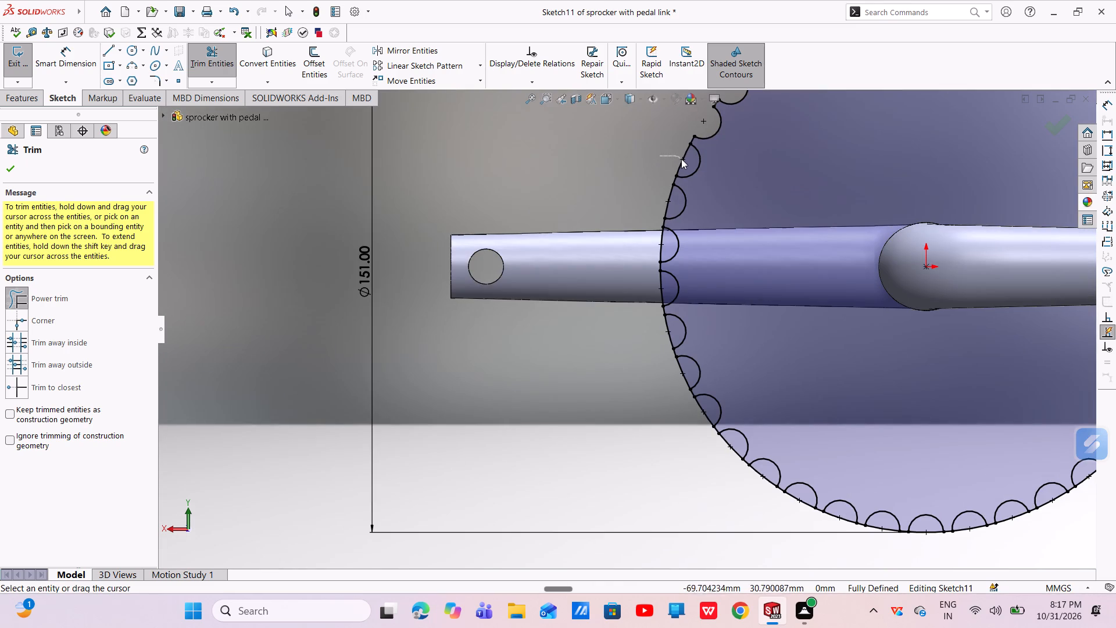
{"action": "left_click_drag", "start_coordinate": [681, 159], "coordinate": [683, 160]}
{"action": "left_click_drag", "start_coordinate": [657, 197], "coordinate": [672, 204]}
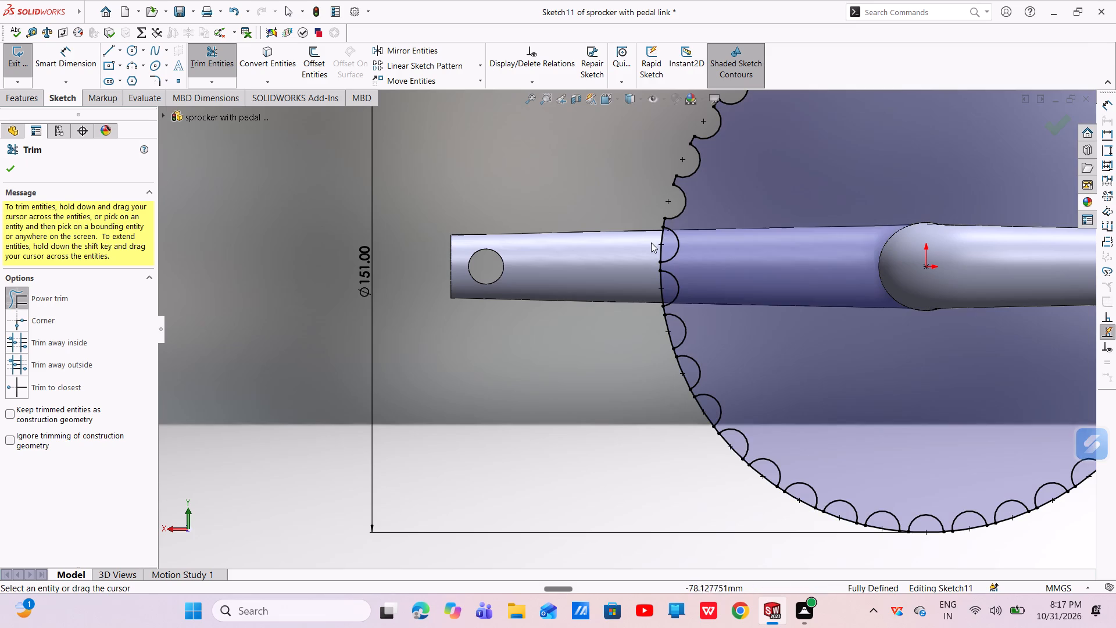
{"action": "left_click_drag", "start_coordinate": [652, 244], "coordinate": [662, 254]}
{"action": "left_click_drag", "start_coordinate": [649, 292], "coordinate": [664, 285]}
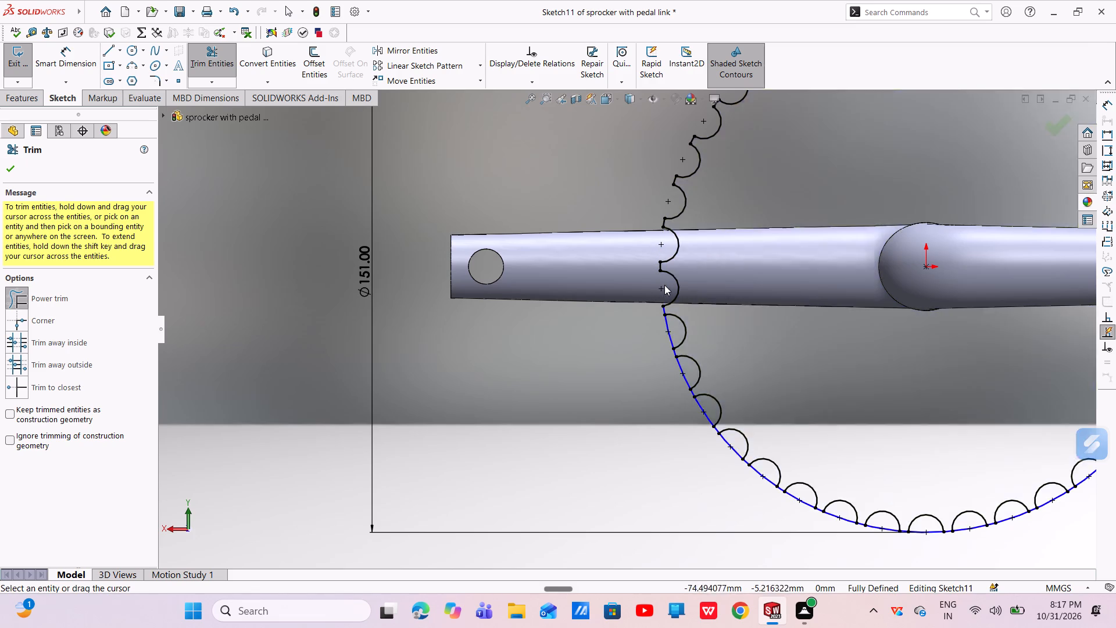
{"action": "left_click_drag", "start_coordinate": [653, 325], "coordinate": [670, 330]}
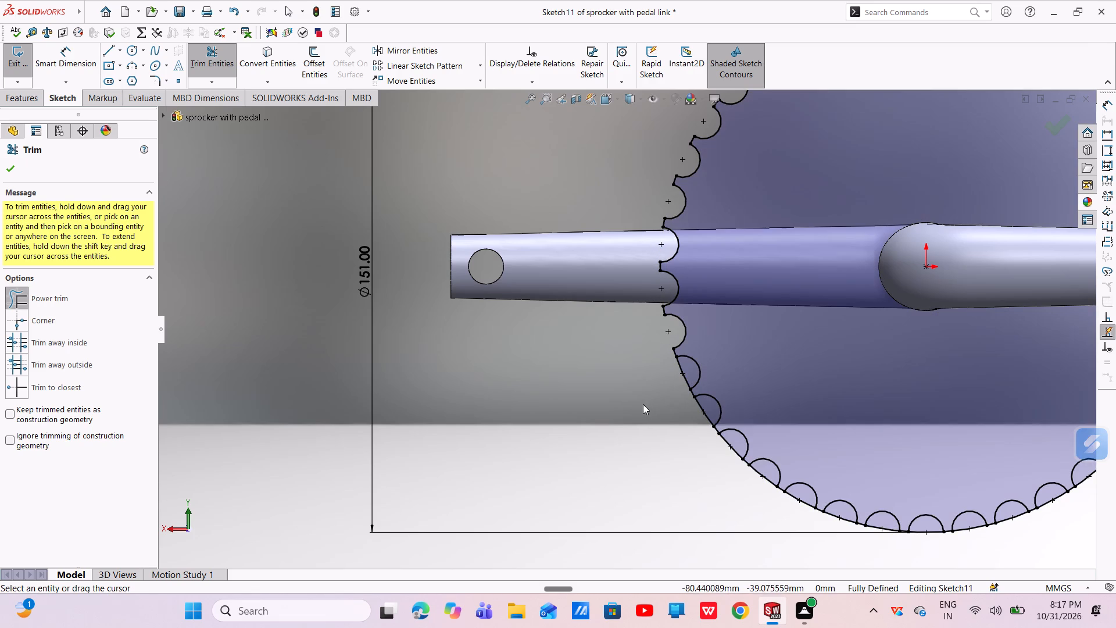
{"action": "left_click_drag", "start_coordinate": [649, 389], "coordinate": [685, 375]}
{"action": "left_click_drag", "start_coordinate": [701, 420], "coordinate": [706, 409]}
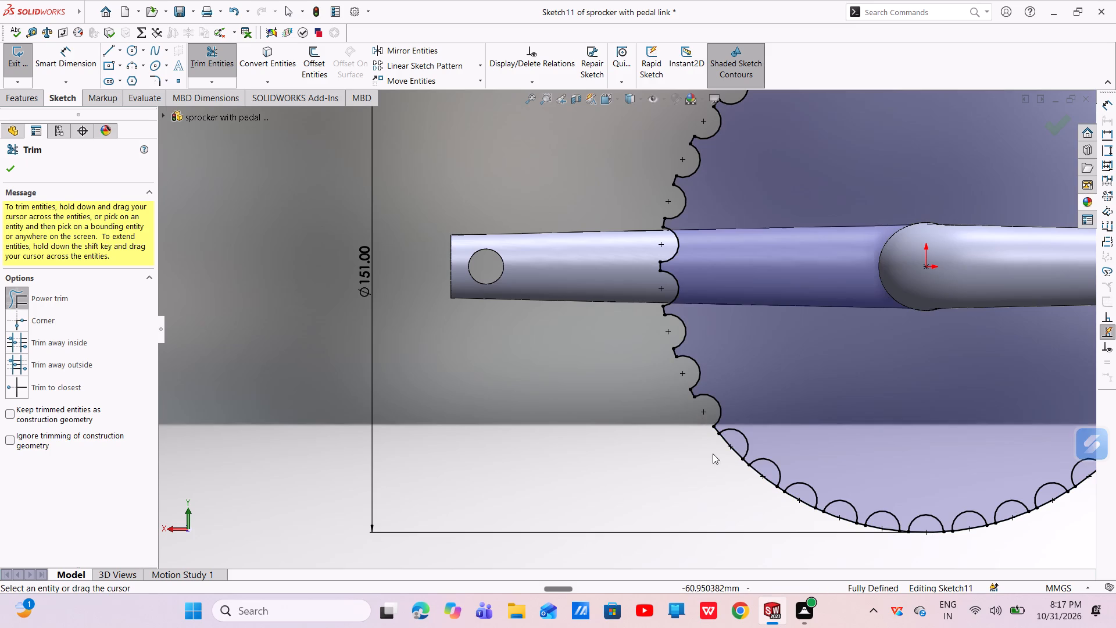
Trim the circle segments across the next seven notches, along the lower-left quarter and just past the sprocket's lowest point.
{"action": "left_click_drag", "start_coordinate": [713, 454], "coordinate": [730, 445]}
{"action": "left_click_drag", "start_coordinate": [739, 500], "coordinate": [755, 484]}
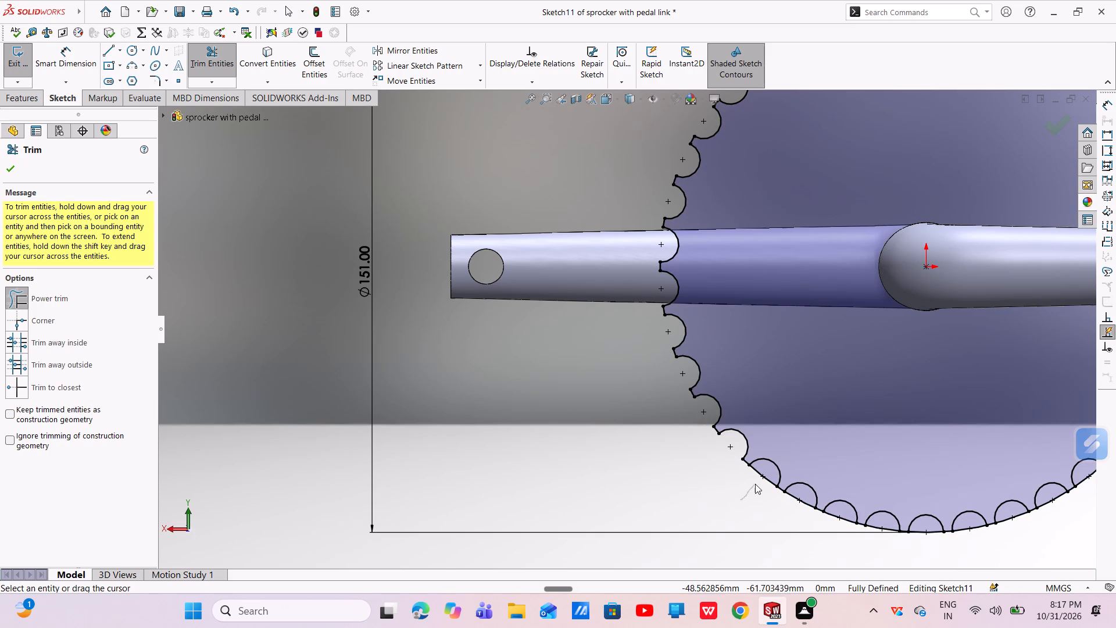
{"action": "left_click_drag", "start_coordinate": [755, 484], "coordinate": [765, 474]}
{"action": "left_click_drag", "start_coordinate": [778, 529], "coordinate": [795, 499]}
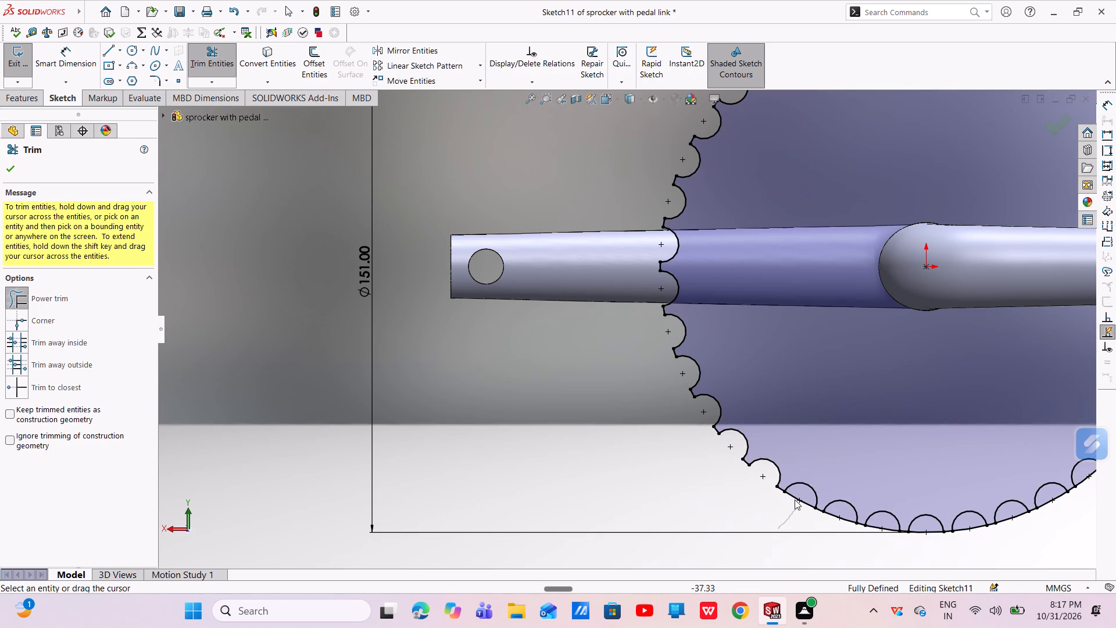
{"action": "left_click_drag", "start_coordinate": [795, 499], "coordinate": [799, 494]}
{"action": "left_click_drag", "start_coordinate": [819, 522], "coordinate": [839, 515]}
{"action": "left_click_drag", "start_coordinate": [867, 547], "coordinate": [884, 524]}
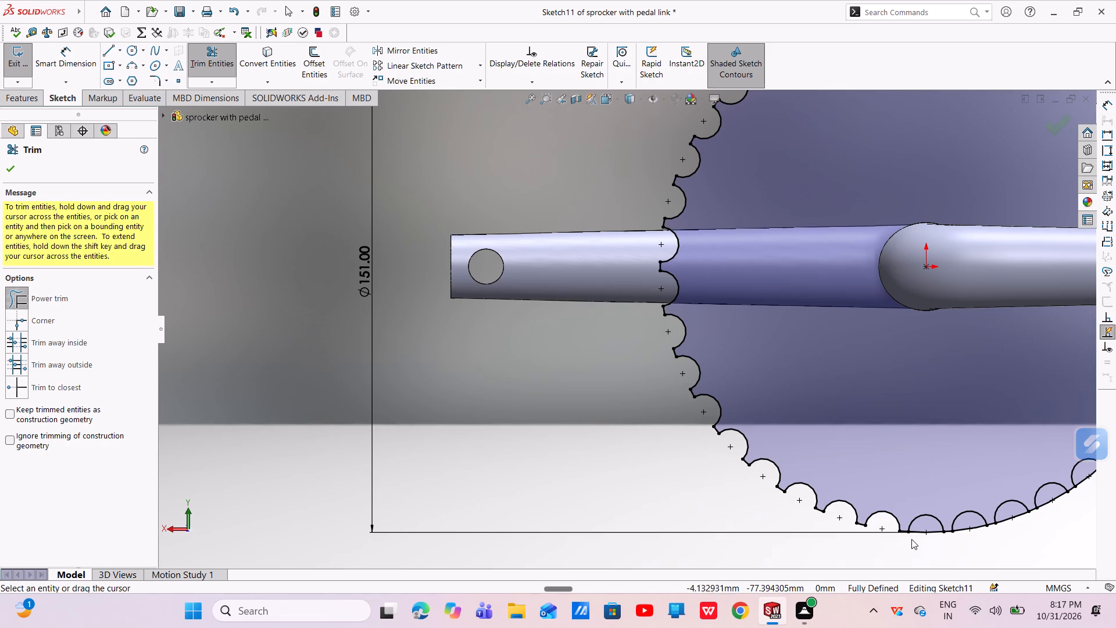
{"action": "left_click_drag", "start_coordinate": [912, 539], "coordinate": [926, 528]}
{"action": "left_click_drag", "start_coordinate": [963, 543], "coordinate": [970, 526]}
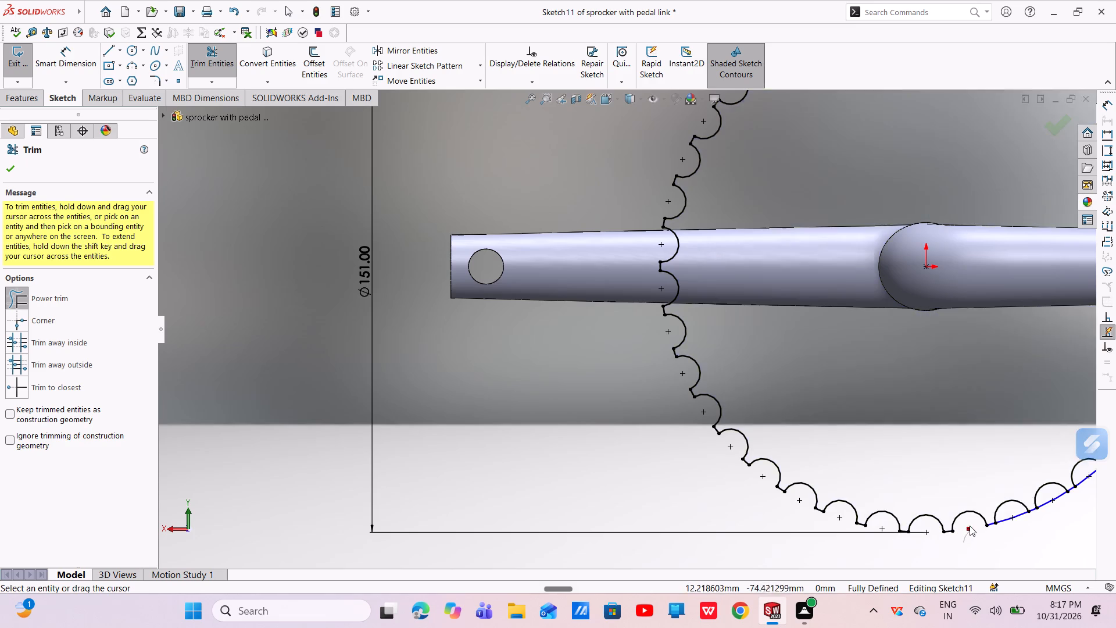
{"action": "left_click_drag", "start_coordinate": [970, 526], "coordinate": [971, 524]}
Trim the circle segments across the next four notches in the sprocket's lower-right quarter.
{"action": "scroll", "coordinate": [942, 504], "scroll_direction": "up", "scroll_amount": 4}
{"action": "scroll", "coordinate": [763, 429], "scroll_direction": "down", "scroll_amount": 4}
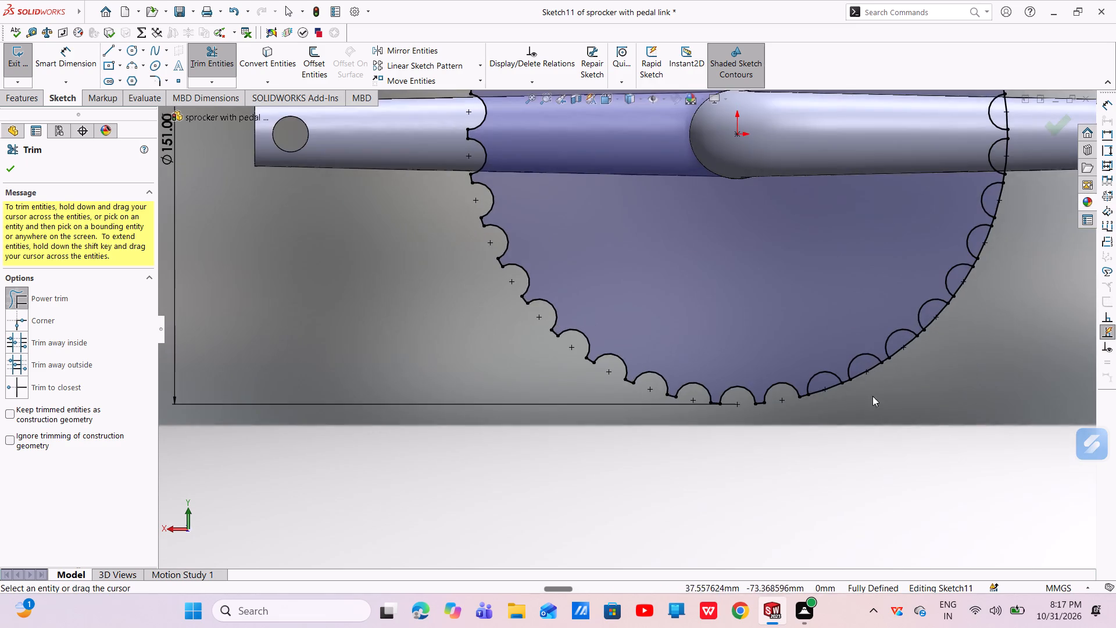
{"action": "scroll", "coordinate": [880, 388], "scroll_direction": "up", "scroll_amount": 5}
{"action": "scroll", "coordinate": [840, 345], "scroll_direction": "down", "scroll_amount": 3}
{"action": "scroll", "coordinate": [590, 347], "scroll_direction": "down", "scroll_amount": 4}
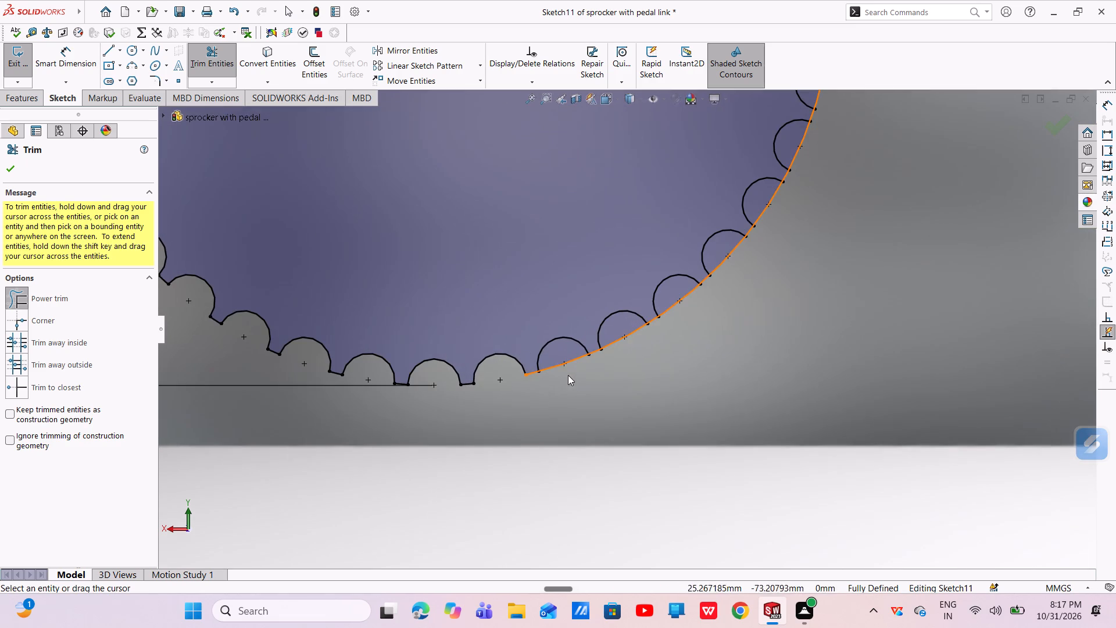
{"action": "left_click_drag", "start_coordinate": [571, 382], "coordinate": [558, 356]}
{"action": "left_click_drag", "start_coordinate": [639, 355], "coordinate": [616, 333]}
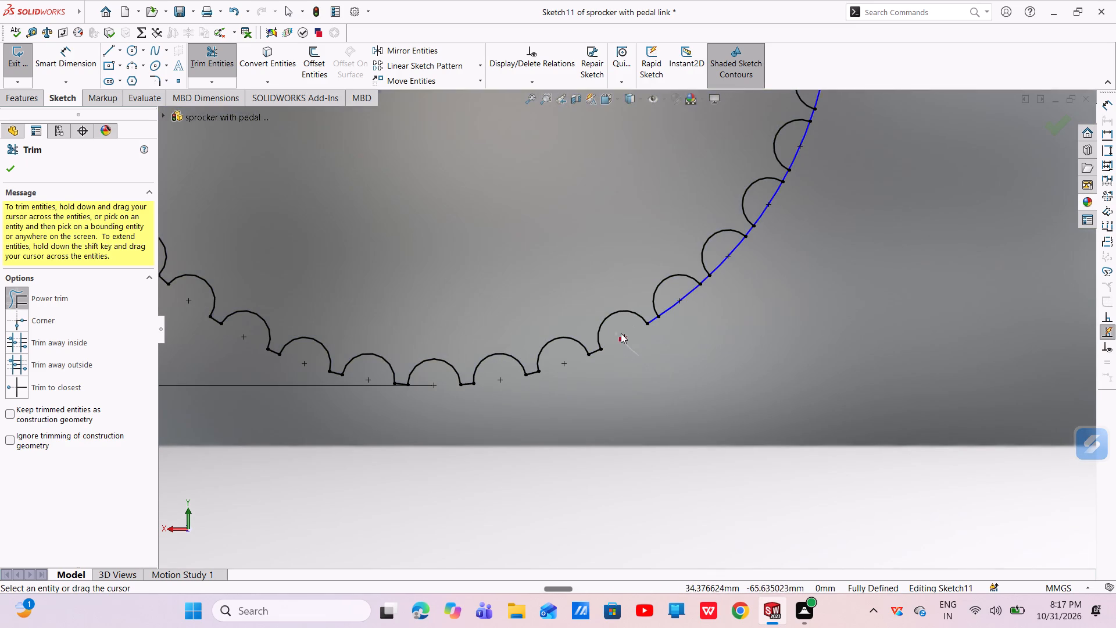
{"action": "left_click_drag", "start_coordinate": [677, 325], "coordinate": [679, 296]}
{"action": "left_click_drag", "start_coordinate": [732, 285], "coordinate": [727, 270]}
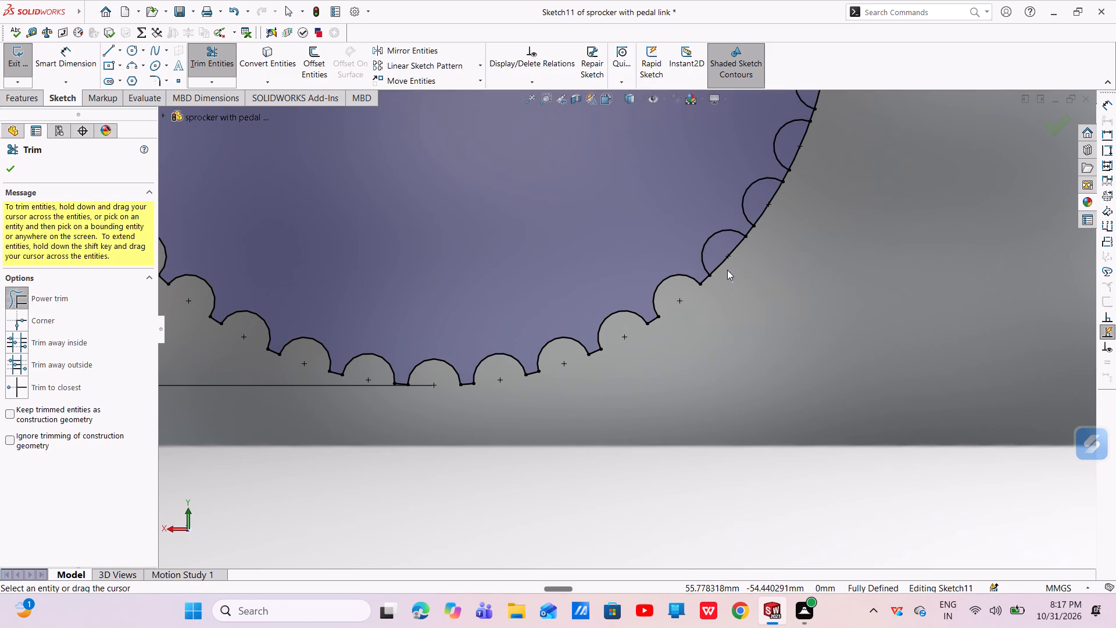
{"action": "left_click_drag", "start_coordinate": [727, 270], "coordinate": [720, 258]}
Trim the circle segments across the remaining lower-right notches and the two notches over the crank arm with the rectangular end cut.
{"action": "scroll", "coordinate": [759, 294], "scroll_direction": "up", "scroll_amount": 2}
{"action": "scroll", "coordinate": [750, 195], "scroll_direction": "up", "scroll_amount": 2}
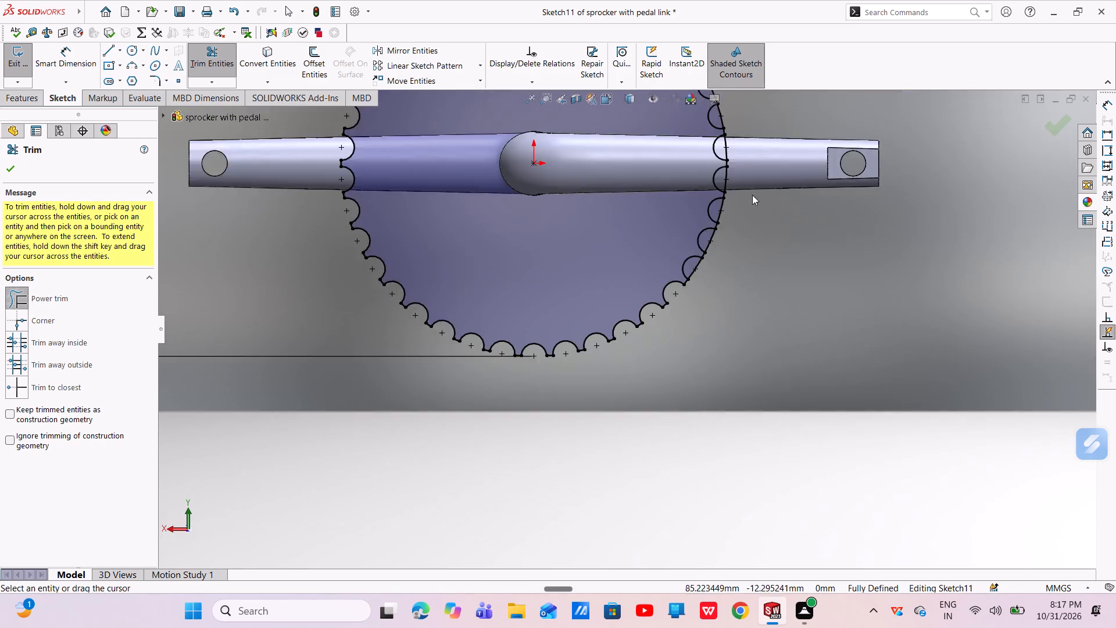
{"action": "scroll", "coordinate": [752, 195], "scroll_direction": "up", "scroll_amount": 1}
{"action": "scroll", "coordinate": [732, 205], "scroll_direction": "down", "scroll_amount": 5}
{"action": "left_click_drag", "start_coordinate": [595, 433], "coordinate": [570, 424]}
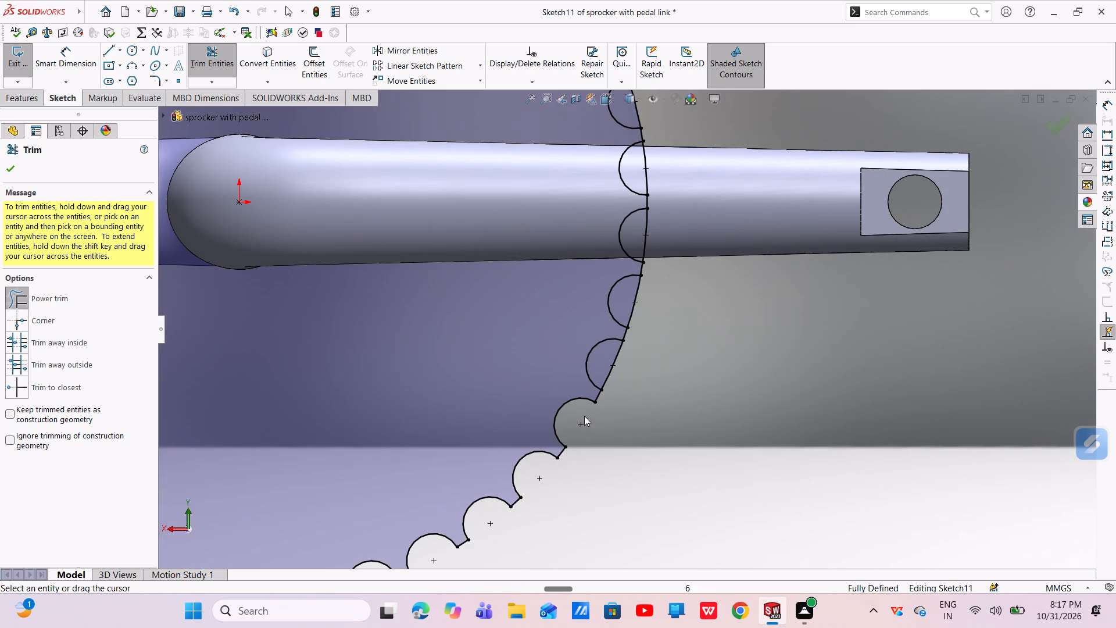
{"action": "left_click_drag", "start_coordinate": [618, 363], "coordinate": [595, 351]}
{"action": "left_click_drag", "start_coordinate": [636, 304], "coordinate": [628, 294]}
{"action": "left_click_drag", "start_coordinate": [652, 299], "coordinate": [635, 277]}
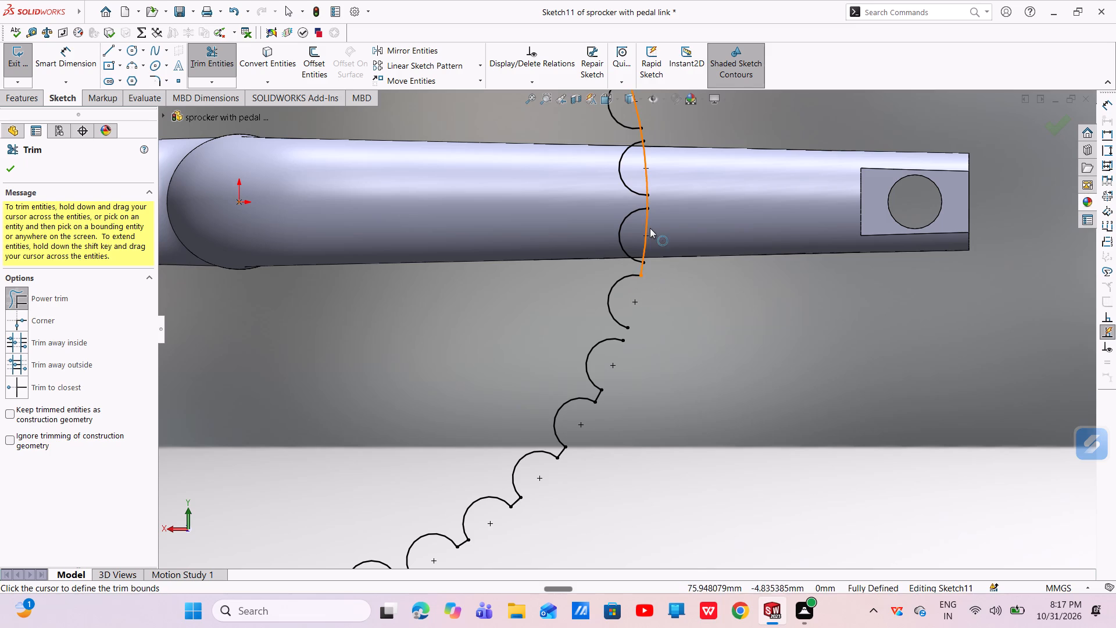
{"action": "scroll", "coordinate": [650, 228], "scroll_direction": "down", "scroll_amount": 4}
{"action": "left_click_drag", "start_coordinate": [653, 259], "coordinate": [631, 259]}
{"action": "scroll", "coordinate": [652, 202], "scroll_direction": "up", "scroll_amount": 4}
{"action": "scroll", "coordinate": [653, 195], "scroll_direction": "down", "scroll_amount": 2}
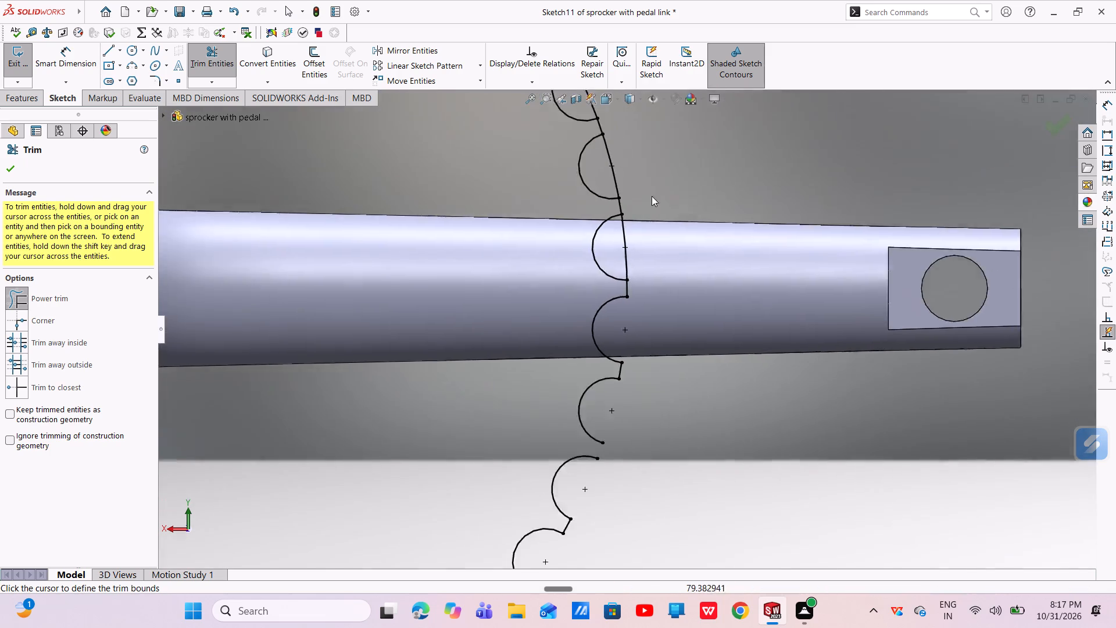
{"action": "scroll", "coordinate": [652, 196], "scroll_direction": "down", "scroll_amount": 2}
{"action": "left_click_drag", "start_coordinate": [623, 311], "coordinate": [596, 311]}
Trim the circle segments across the two notches just above the crank arm with the rectangular end cut.
{"action": "scroll", "coordinate": [617, 280], "scroll_direction": "up", "scroll_amount": 3}
{"action": "scroll", "coordinate": [613, 219], "scroll_direction": "down", "scroll_amount": 2}
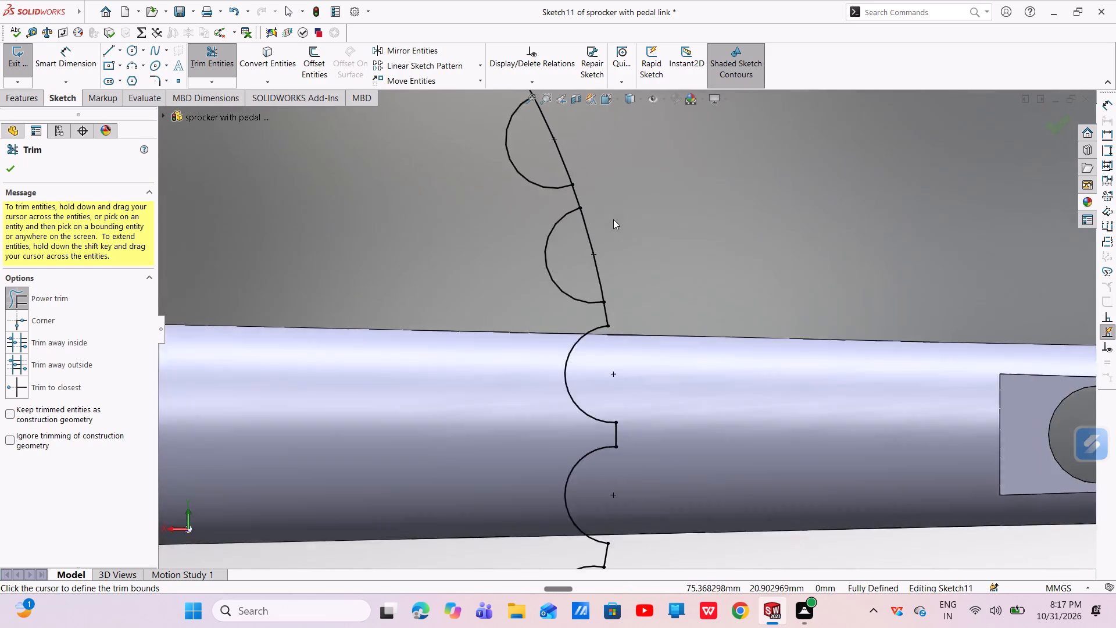
{"action": "scroll", "coordinate": [613, 219], "scroll_direction": "down", "scroll_amount": 2}
{"action": "left_click_drag", "start_coordinate": [609, 242], "coordinate": [576, 258]}
{"action": "scroll", "coordinate": [589, 256], "scroll_direction": "up", "scroll_amount": 1}
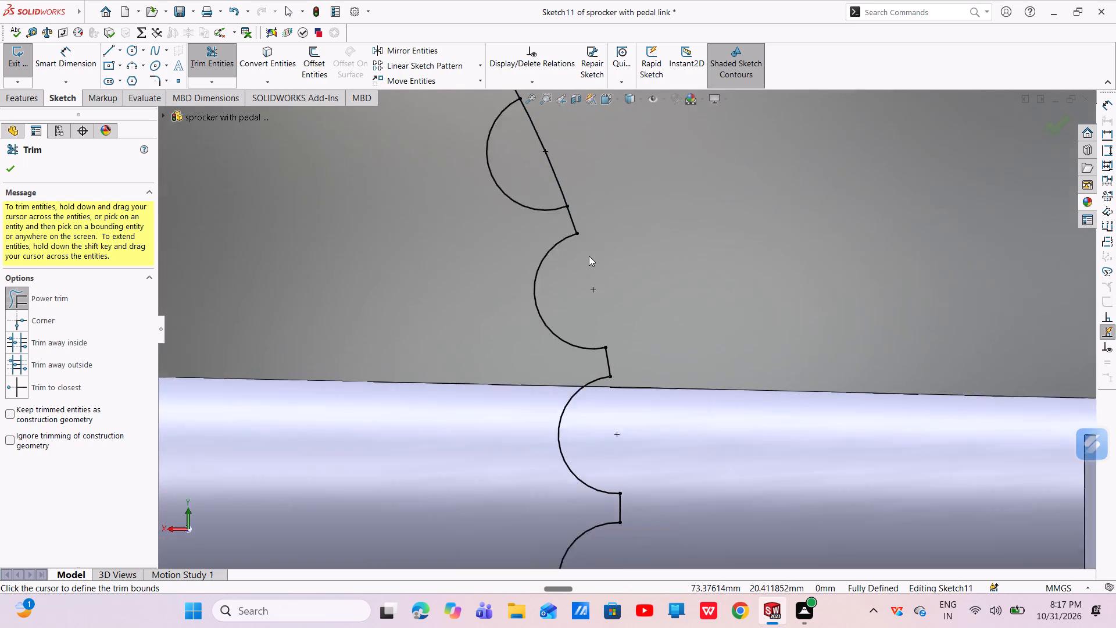
{"action": "scroll", "coordinate": [589, 256], "scroll_direction": "up", "scroll_amount": 2}
{"action": "scroll", "coordinate": [604, 209], "scroll_direction": "down", "scroll_amount": 5}
{"action": "left_click_drag", "start_coordinate": [545, 228], "coordinate": [518, 238]}
{"action": "scroll", "coordinate": [516, 246], "scroll_direction": "up", "scroll_amount": 4}
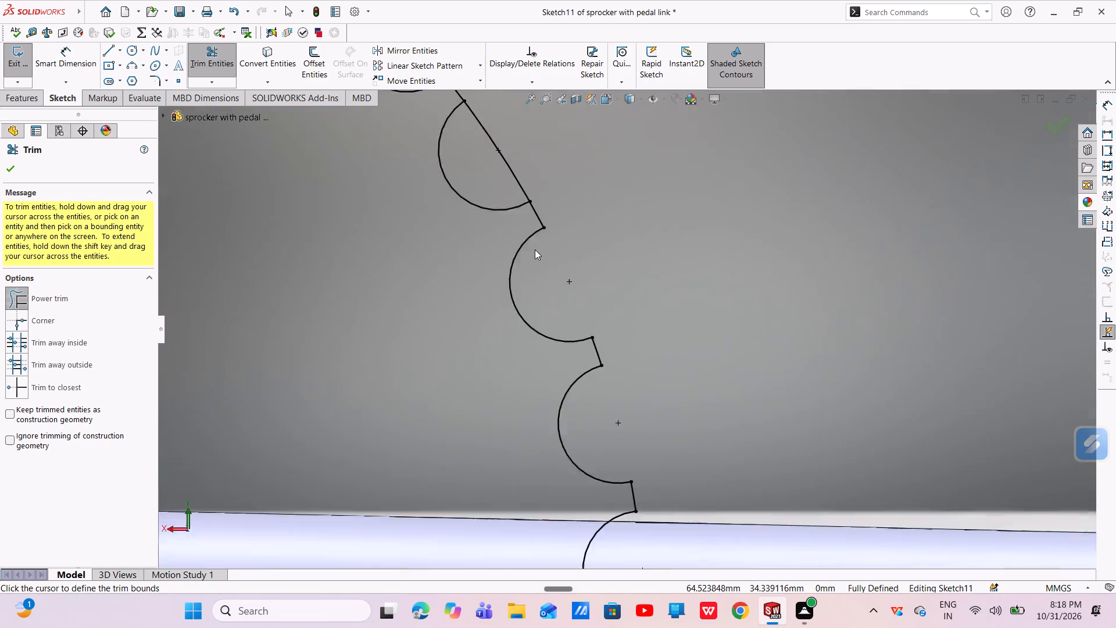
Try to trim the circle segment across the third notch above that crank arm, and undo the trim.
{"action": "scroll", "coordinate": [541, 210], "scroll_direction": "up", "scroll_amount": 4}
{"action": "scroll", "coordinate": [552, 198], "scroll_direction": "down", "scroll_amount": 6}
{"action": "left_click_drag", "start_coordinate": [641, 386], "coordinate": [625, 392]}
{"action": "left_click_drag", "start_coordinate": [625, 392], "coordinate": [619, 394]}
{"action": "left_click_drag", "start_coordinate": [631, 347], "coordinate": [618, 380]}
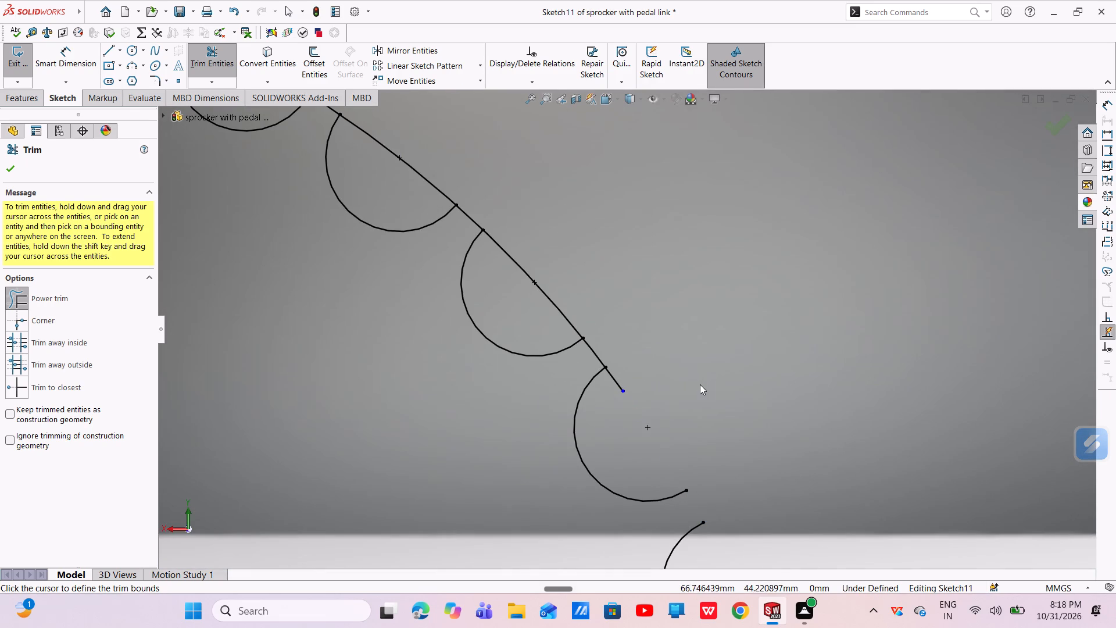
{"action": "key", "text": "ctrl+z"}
Trim the circle segments across the third and fourth notches above the crank arm with the rectangular end cut.
{"action": "scroll", "coordinate": [688, 404], "scroll_direction": "up", "scroll_amount": 4}
{"action": "scroll", "coordinate": [690, 405], "scroll_direction": "down", "scroll_amount": 2}
{"action": "left_click_drag", "start_coordinate": [631, 349], "coordinate": [608, 357]}
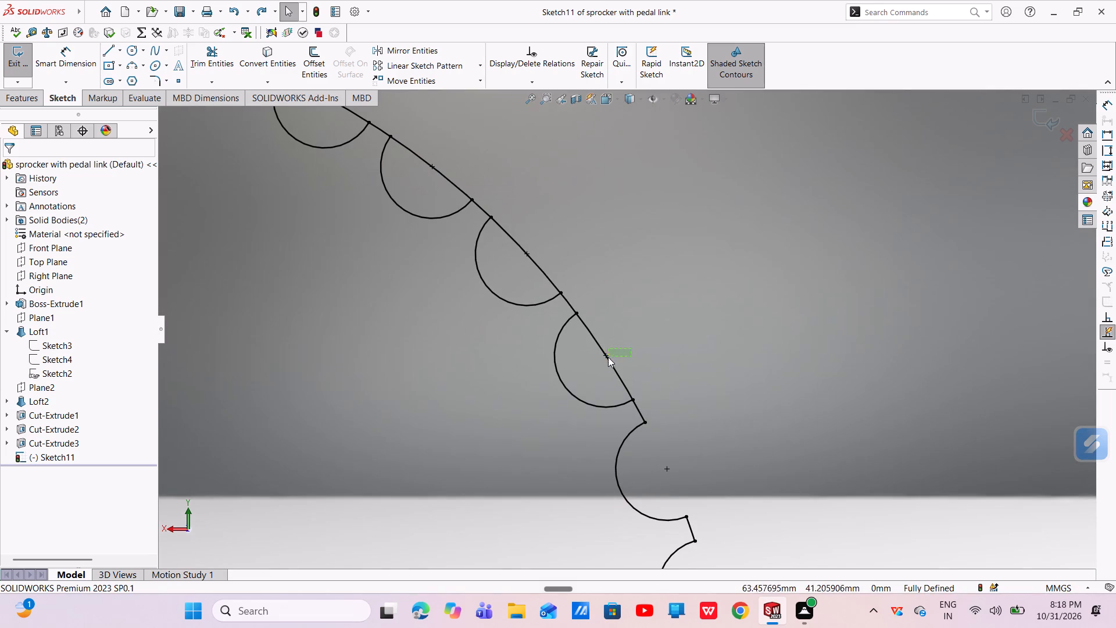
{"action": "left_click_drag", "start_coordinate": [608, 357], "coordinate": [598, 362]}
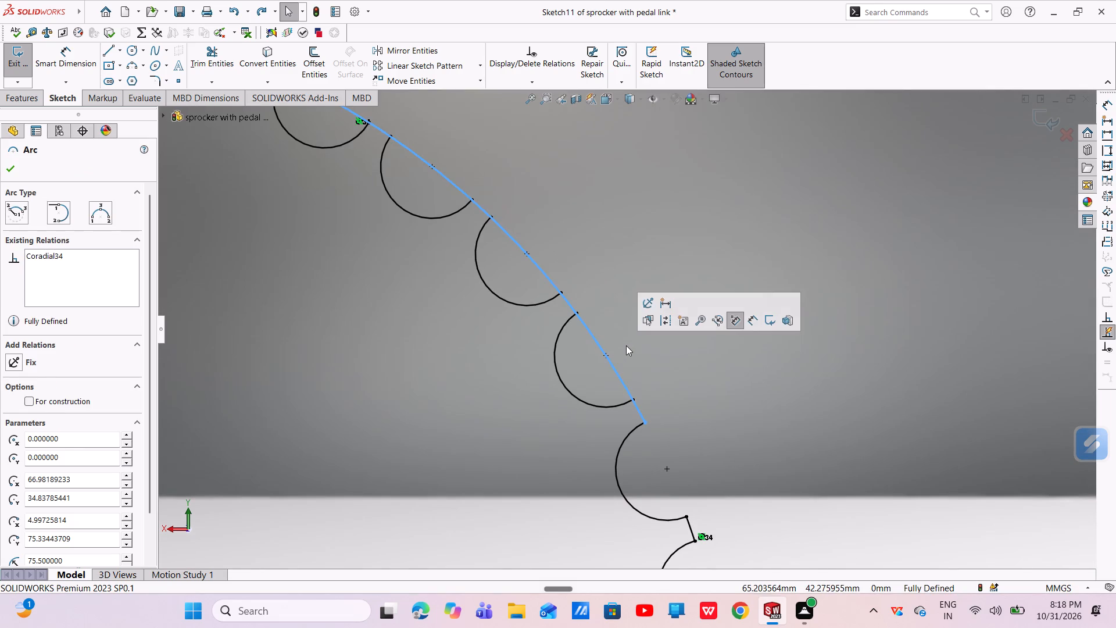
{"action": "key", "text": "Escape"}
{"action": "key", "text": "Escape"}
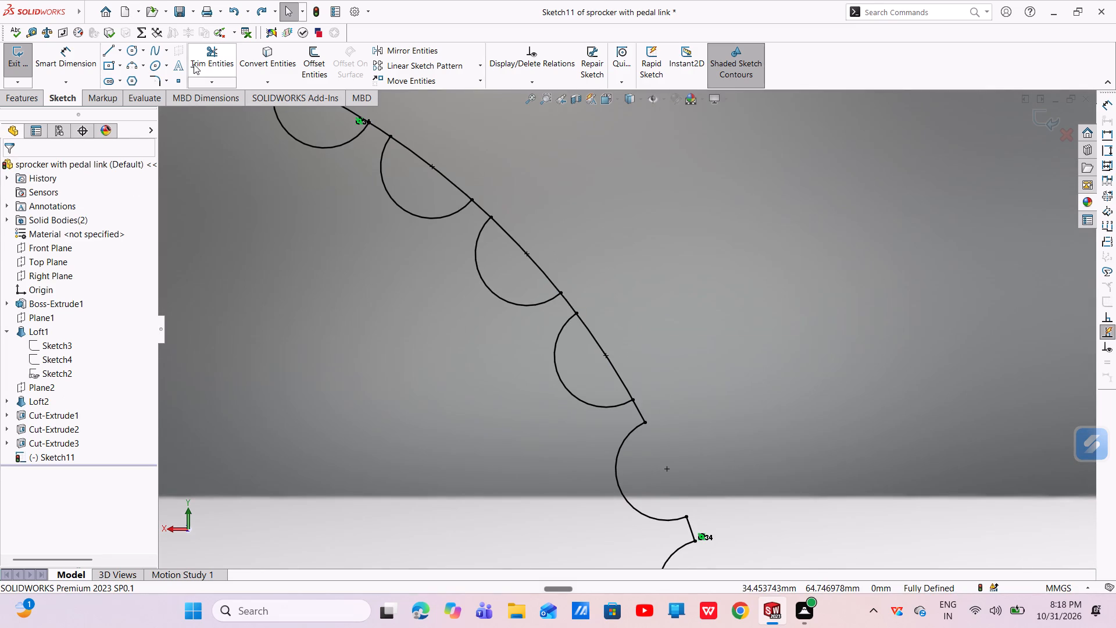
{"action": "left_click", "coordinate": [203, 58]}
{"action": "left_click_drag", "start_coordinate": [625, 308], "coordinate": [604, 355]}
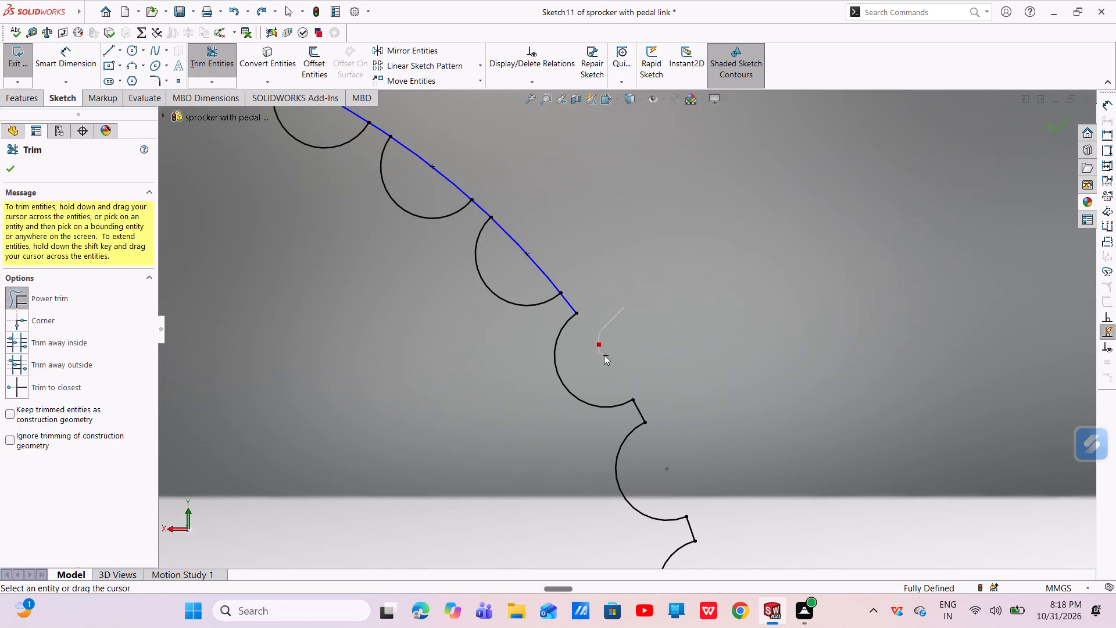
{"action": "left_click_drag", "start_coordinate": [604, 355], "coordinate": [604, 355]}
{"action": "scroll", "coordinate": [611, 239], "scroll_direction": "up", "scroll_amount": 3}
{"action": "scroll", "coordinate": [605, 254], "scroll_direction": "down", "scroll_amount": 6}
{"action": "left_click_drag", "start_coordinate": [534, 332], "coordinate": [496, 398]}
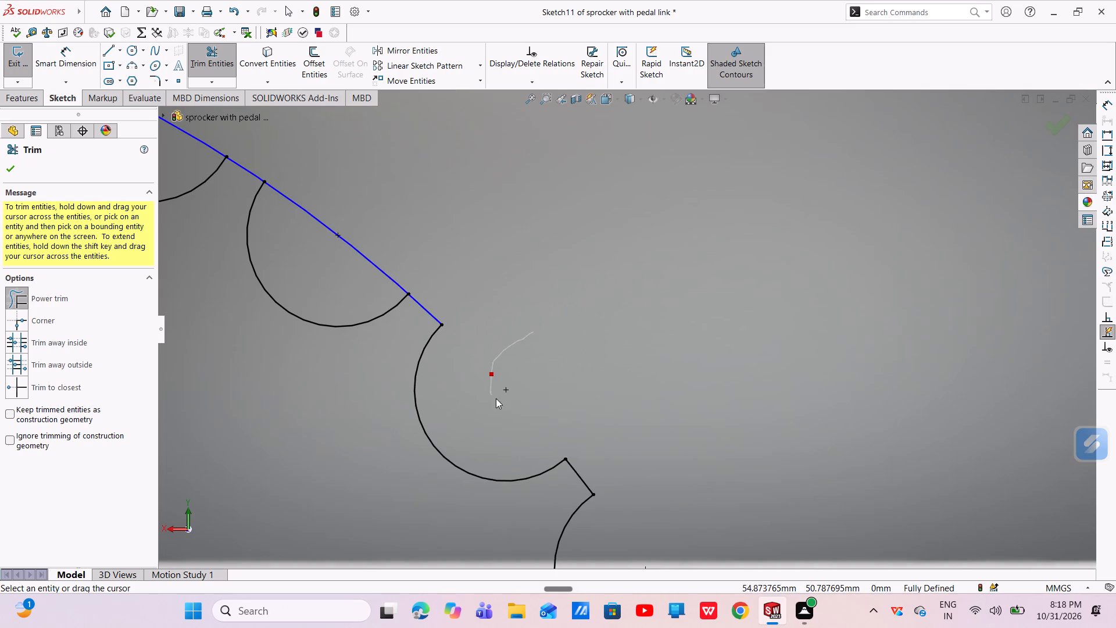
{"action": "left_click_drag", "start_coordinate": [496, 398], "coordinate": [501, 401]}
Trim the circle segments across the next two notches going up toward the sprocket's topmost notch.
{"action": "scroll", "coordinate": [523, 329], "scroll_direction": "up", "scroll_amount": 5}
{"action": "scroll", "coordinate": [523, 228], "scroll_direction": "down", "scroll_amount": 7}
{"action": "left_click", "coordinate": [541, 370]}
{"action": "left_click_drag", "start_coordinate": [541, 374], "coordinate": [532, 429]}
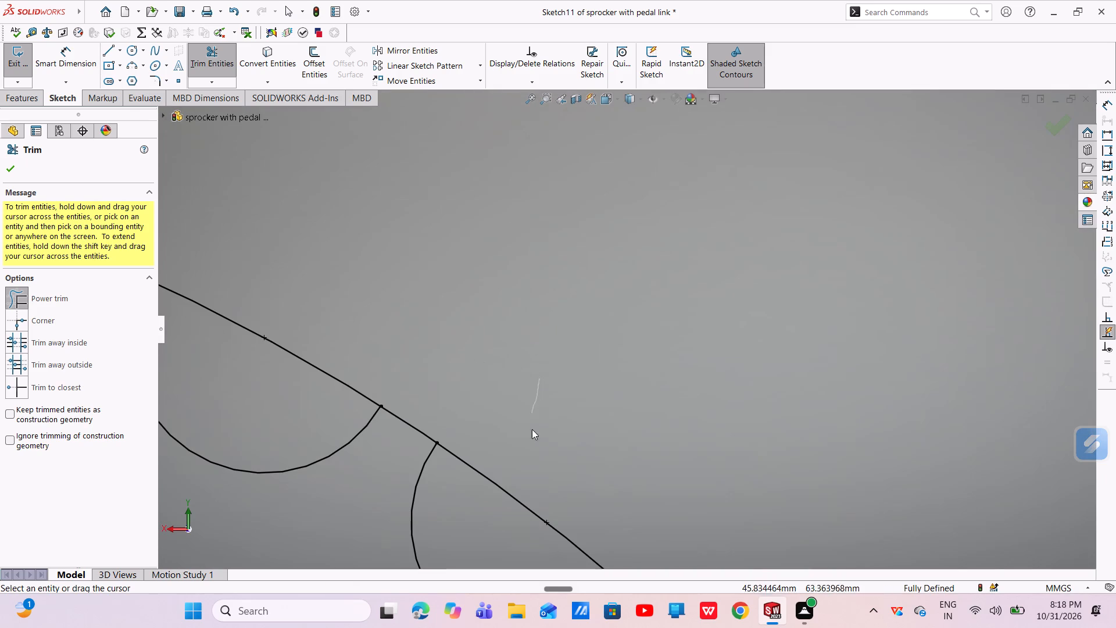
{"action": "left_click_drag", "start_coordinate": [532, 429], "coordinate": [510, 511]}
{"action": "scroll", "coordinate": [523, 410], "scroll_direction": "up", "scroll_amount": 6}
{"action": "scroll", "coordinate": [541, 219], "scroll_direction": "down", "scroll_amount": 6}
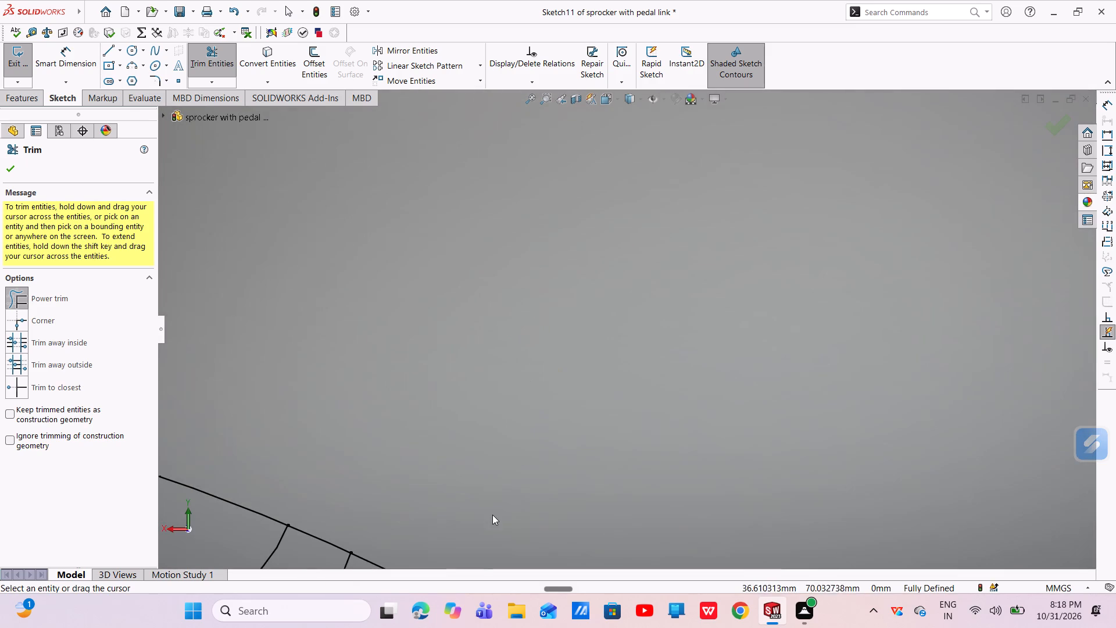
{"action": "scroll", "coordinate": [493, 491], "scroll_direction": "up", "scroll_amount": 4}
{"action": "left_click_drag", "start_coordinate": [523, 471], "coordinate": [551, 447]}
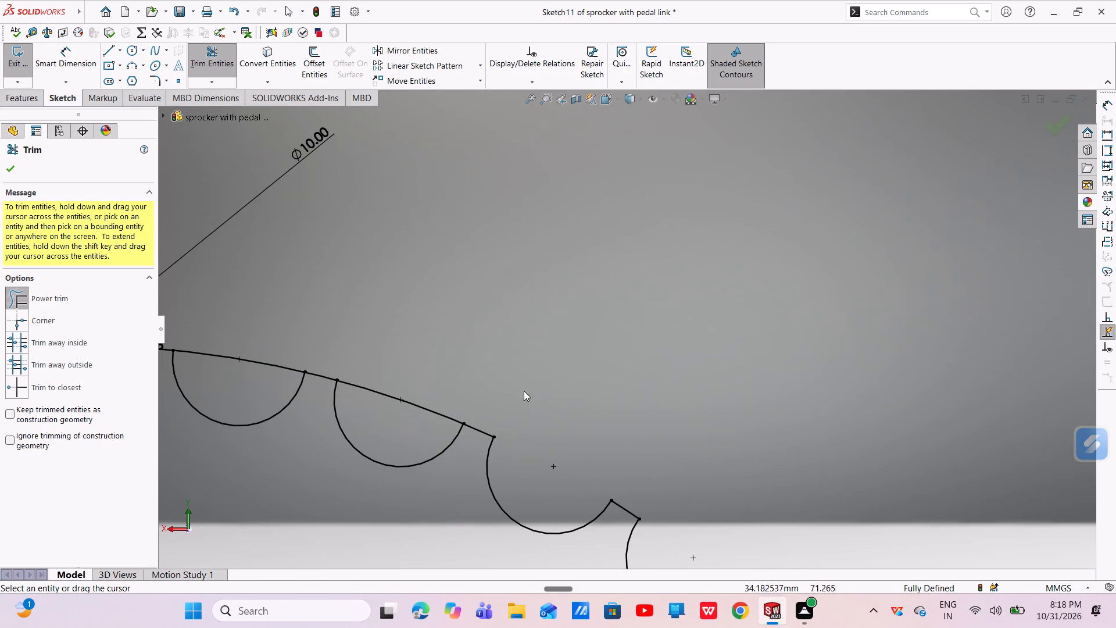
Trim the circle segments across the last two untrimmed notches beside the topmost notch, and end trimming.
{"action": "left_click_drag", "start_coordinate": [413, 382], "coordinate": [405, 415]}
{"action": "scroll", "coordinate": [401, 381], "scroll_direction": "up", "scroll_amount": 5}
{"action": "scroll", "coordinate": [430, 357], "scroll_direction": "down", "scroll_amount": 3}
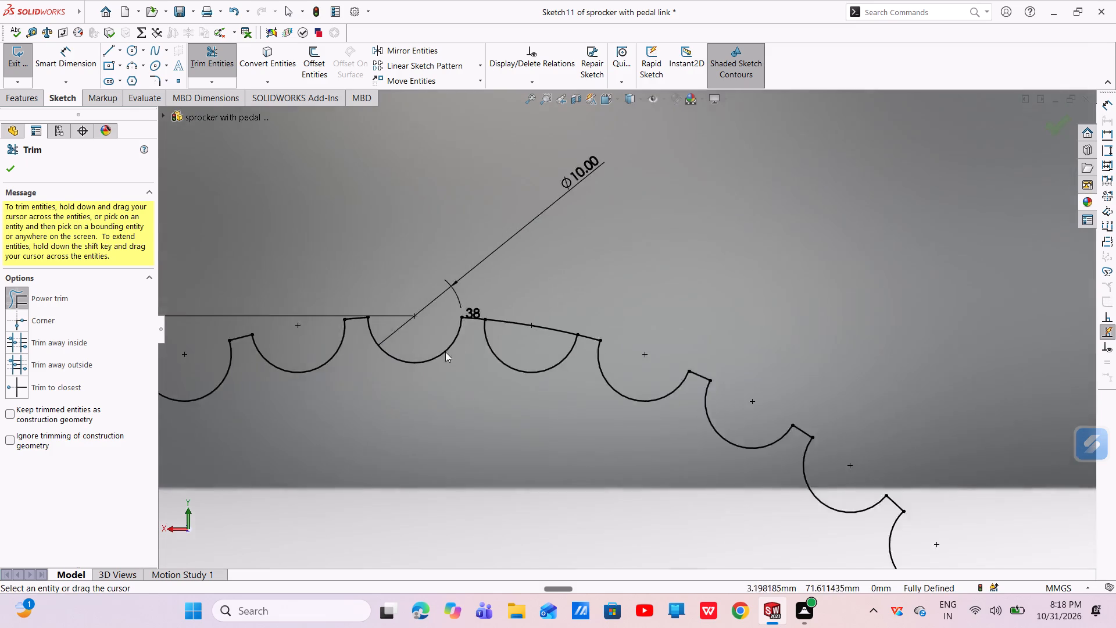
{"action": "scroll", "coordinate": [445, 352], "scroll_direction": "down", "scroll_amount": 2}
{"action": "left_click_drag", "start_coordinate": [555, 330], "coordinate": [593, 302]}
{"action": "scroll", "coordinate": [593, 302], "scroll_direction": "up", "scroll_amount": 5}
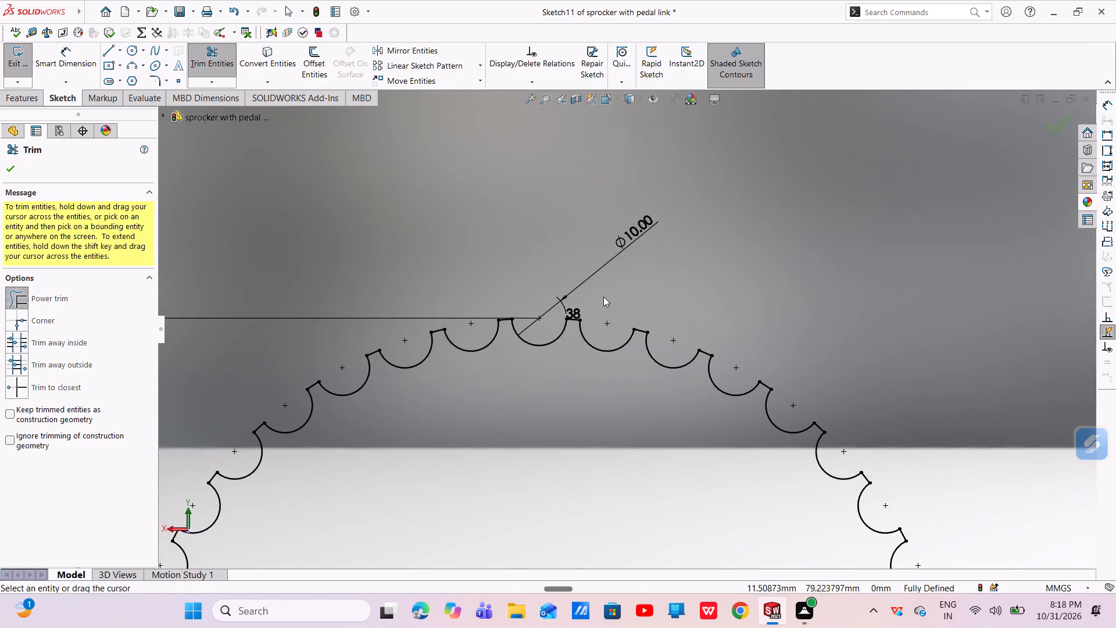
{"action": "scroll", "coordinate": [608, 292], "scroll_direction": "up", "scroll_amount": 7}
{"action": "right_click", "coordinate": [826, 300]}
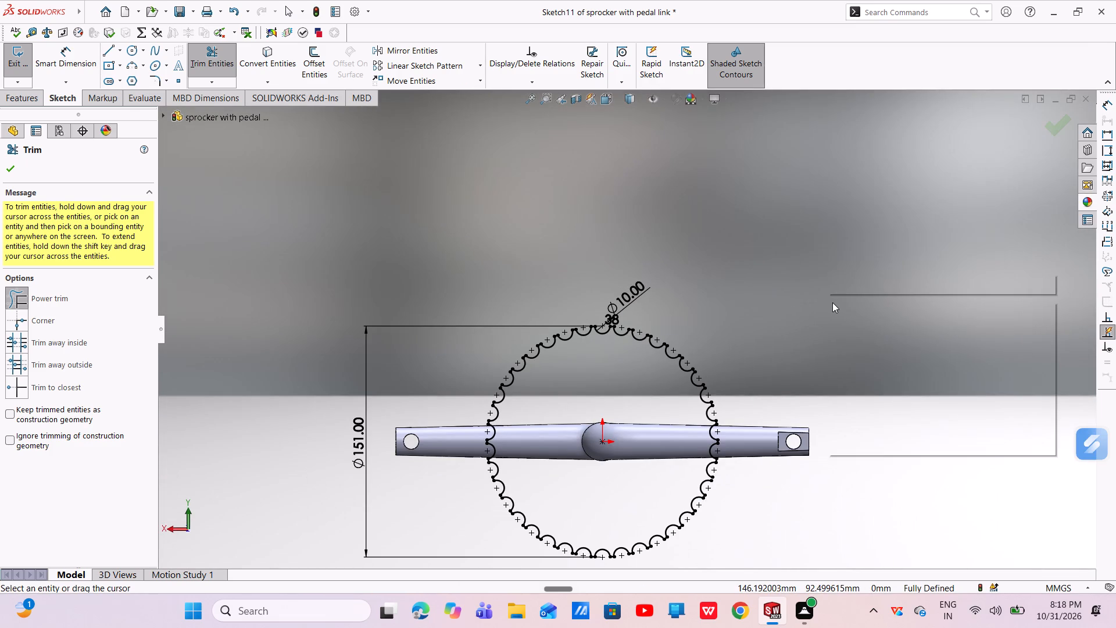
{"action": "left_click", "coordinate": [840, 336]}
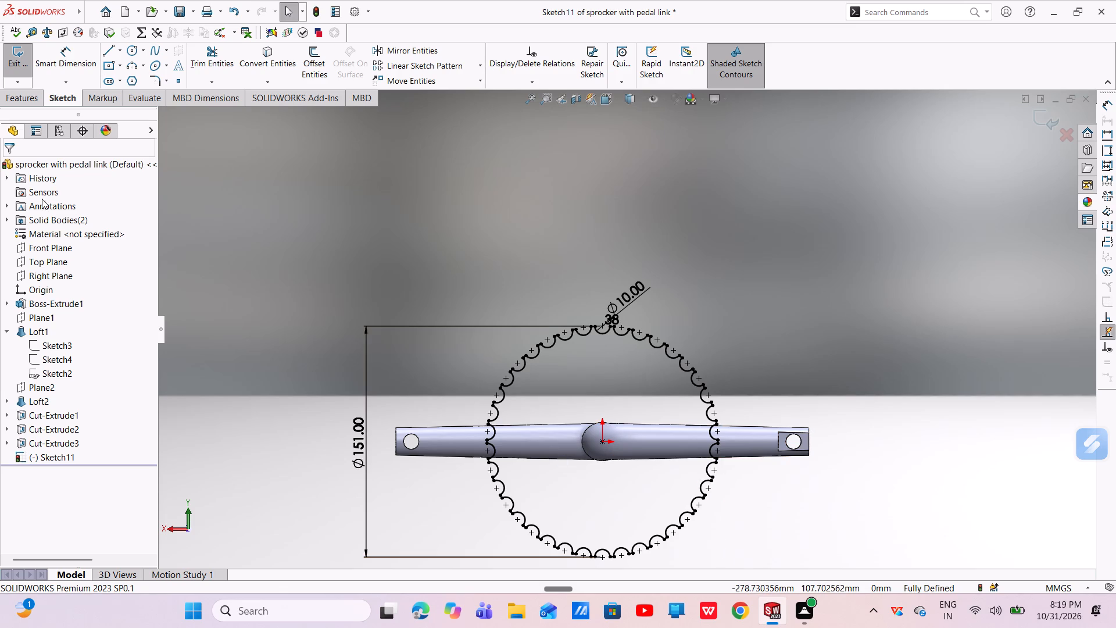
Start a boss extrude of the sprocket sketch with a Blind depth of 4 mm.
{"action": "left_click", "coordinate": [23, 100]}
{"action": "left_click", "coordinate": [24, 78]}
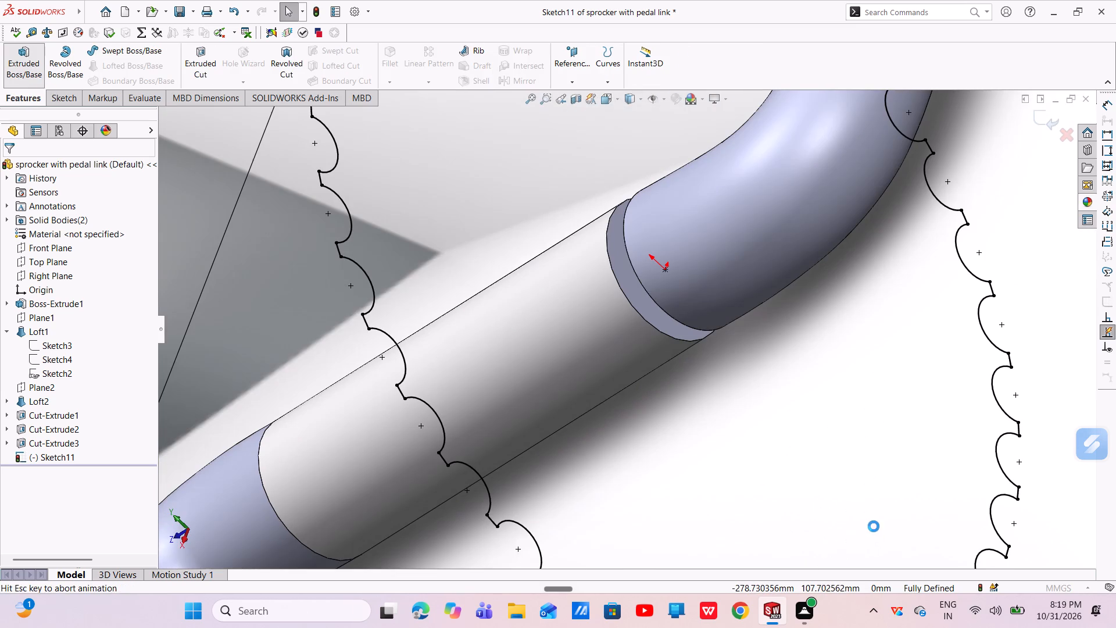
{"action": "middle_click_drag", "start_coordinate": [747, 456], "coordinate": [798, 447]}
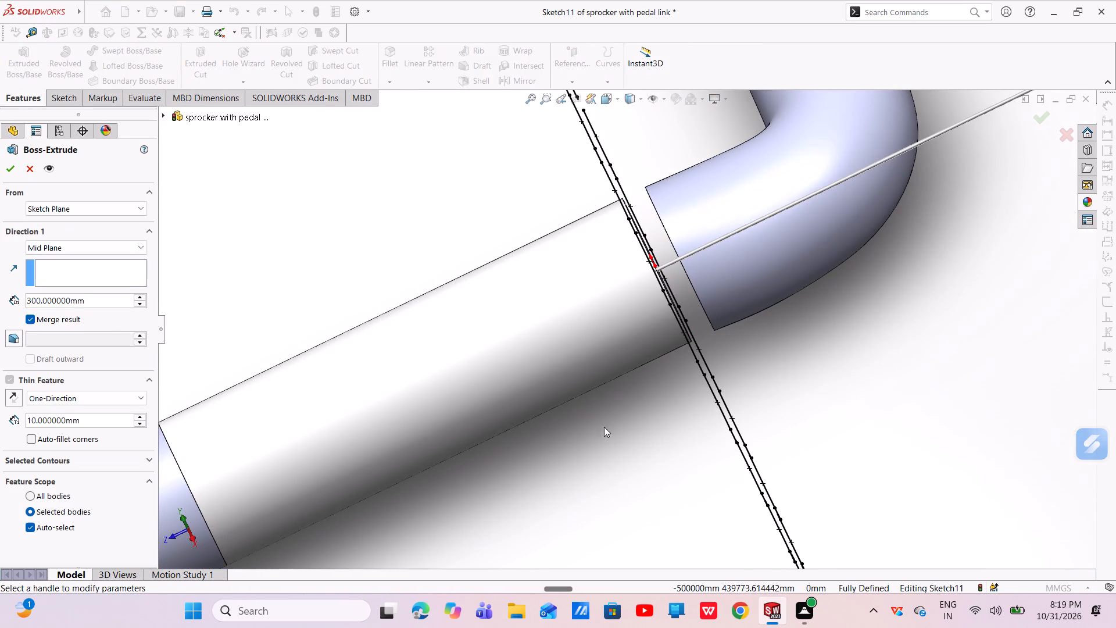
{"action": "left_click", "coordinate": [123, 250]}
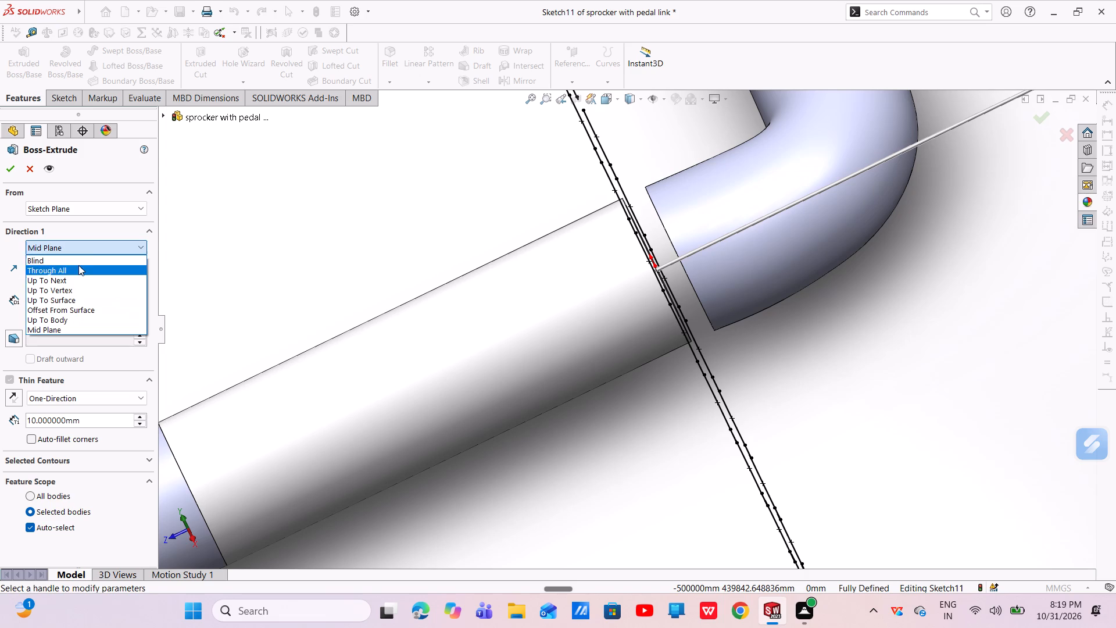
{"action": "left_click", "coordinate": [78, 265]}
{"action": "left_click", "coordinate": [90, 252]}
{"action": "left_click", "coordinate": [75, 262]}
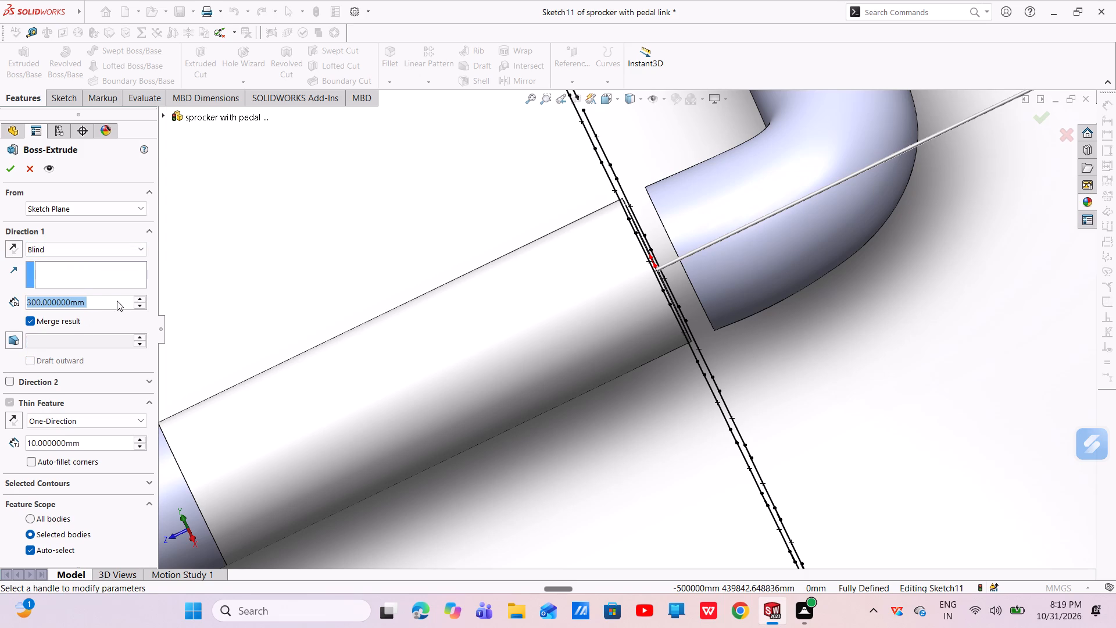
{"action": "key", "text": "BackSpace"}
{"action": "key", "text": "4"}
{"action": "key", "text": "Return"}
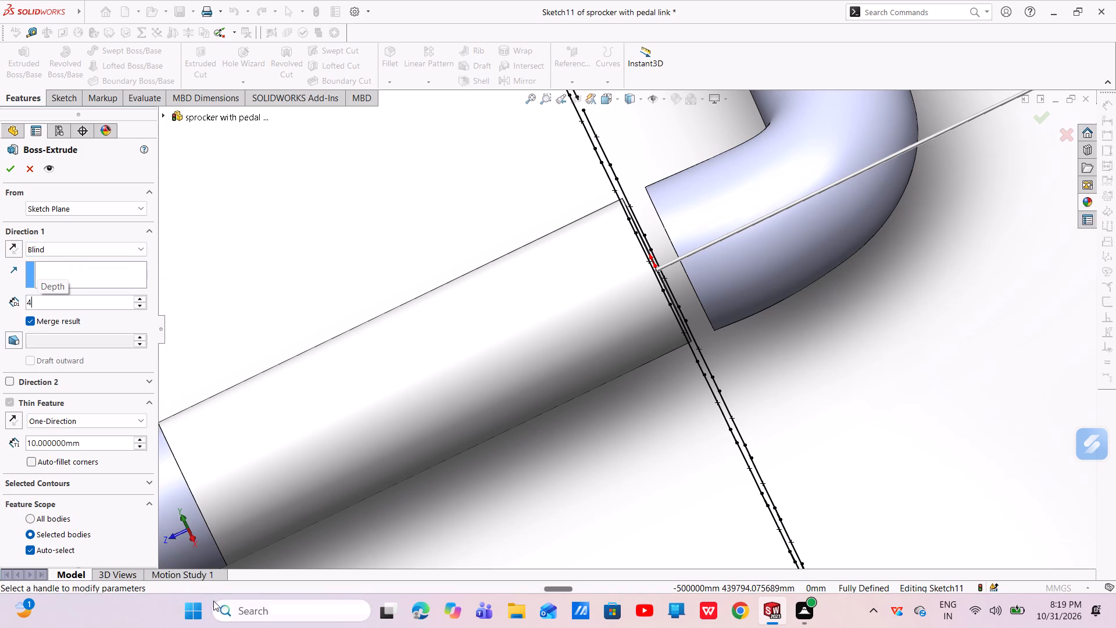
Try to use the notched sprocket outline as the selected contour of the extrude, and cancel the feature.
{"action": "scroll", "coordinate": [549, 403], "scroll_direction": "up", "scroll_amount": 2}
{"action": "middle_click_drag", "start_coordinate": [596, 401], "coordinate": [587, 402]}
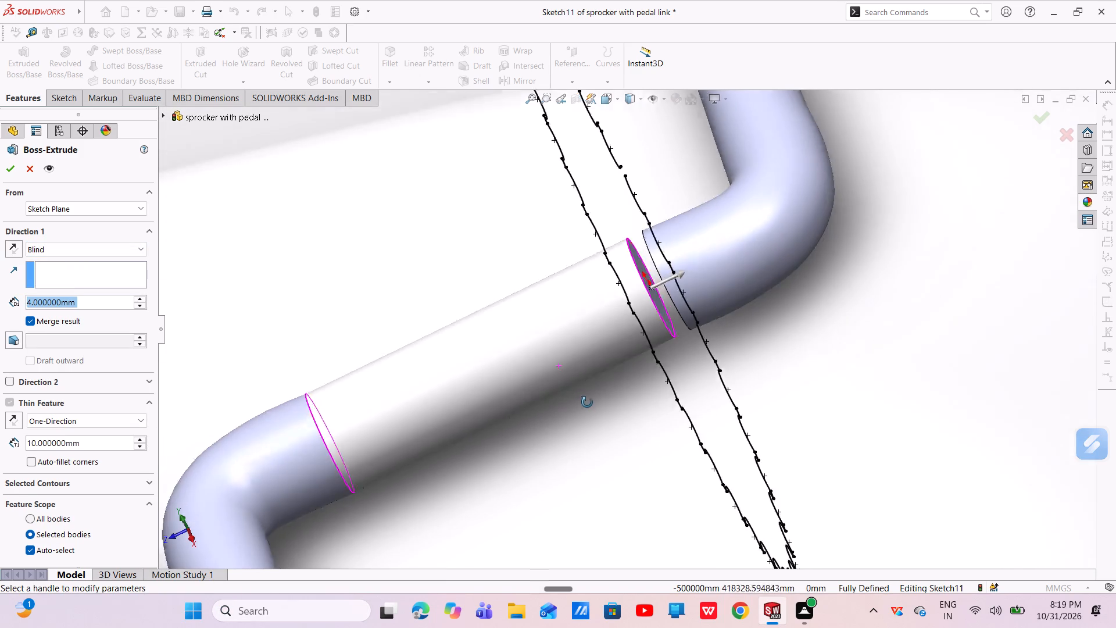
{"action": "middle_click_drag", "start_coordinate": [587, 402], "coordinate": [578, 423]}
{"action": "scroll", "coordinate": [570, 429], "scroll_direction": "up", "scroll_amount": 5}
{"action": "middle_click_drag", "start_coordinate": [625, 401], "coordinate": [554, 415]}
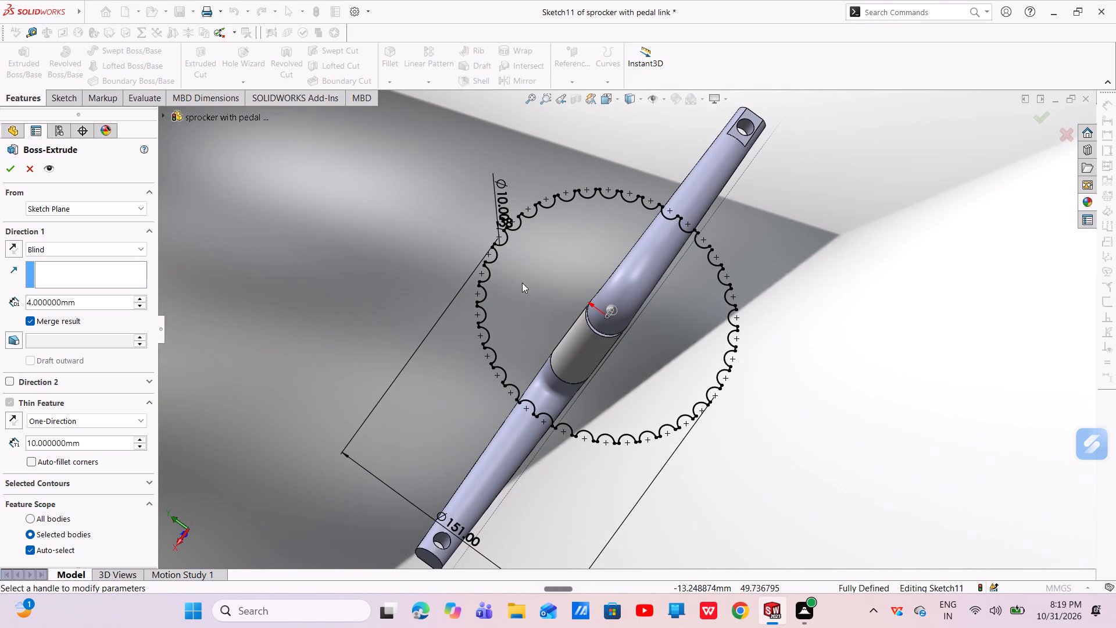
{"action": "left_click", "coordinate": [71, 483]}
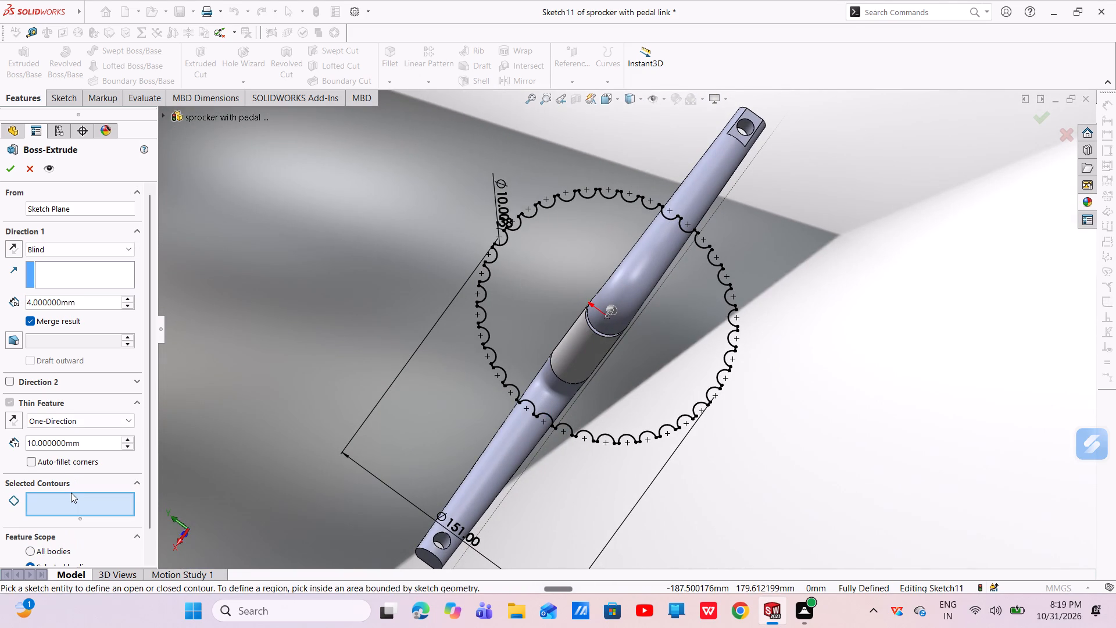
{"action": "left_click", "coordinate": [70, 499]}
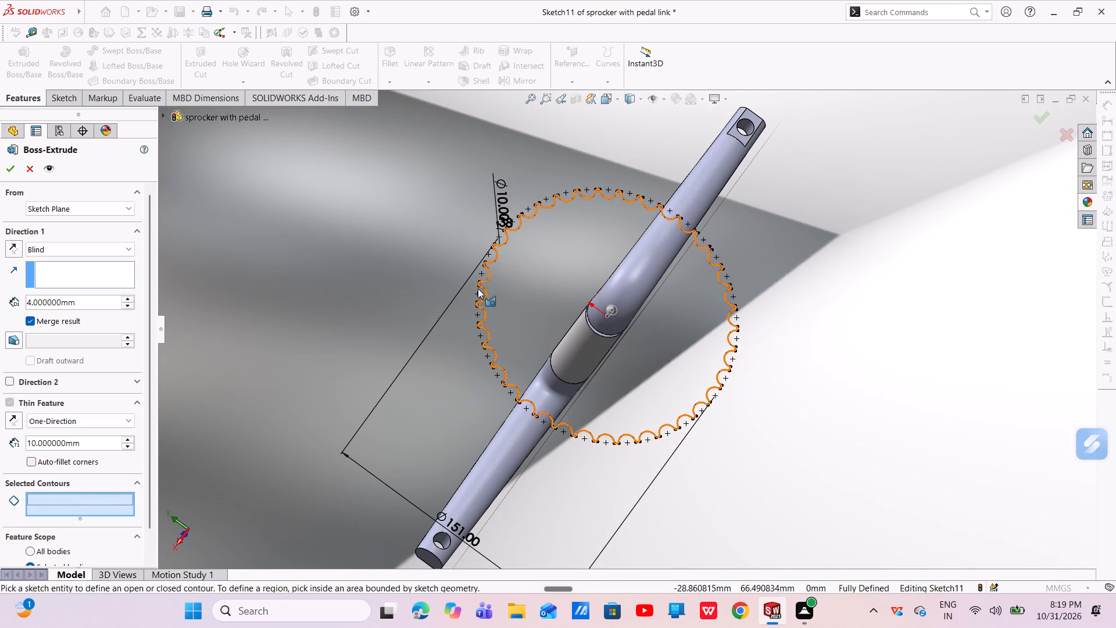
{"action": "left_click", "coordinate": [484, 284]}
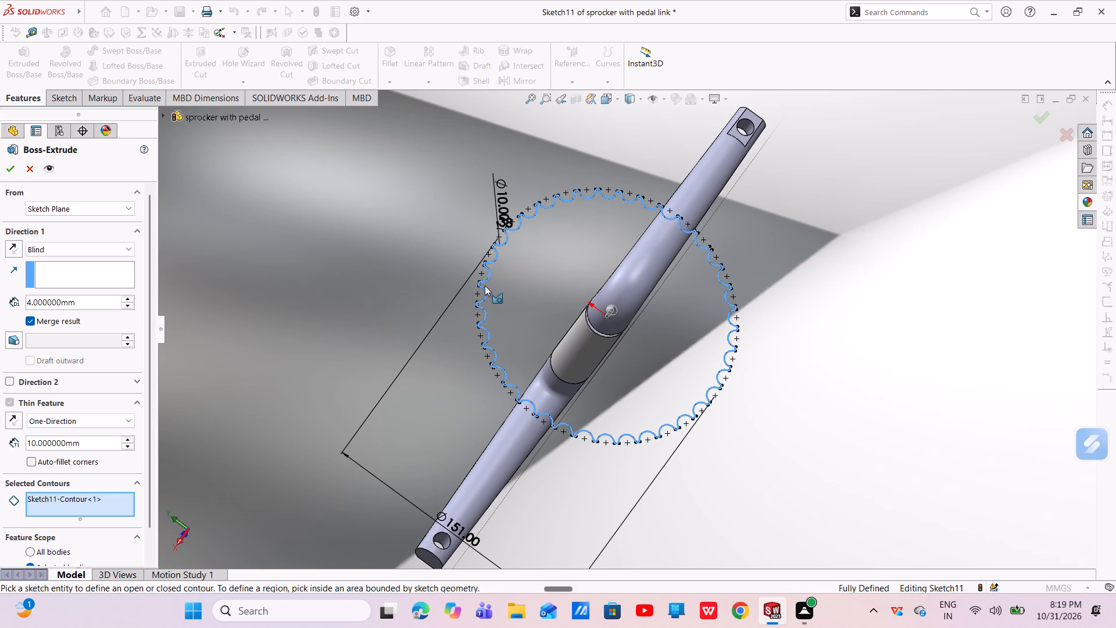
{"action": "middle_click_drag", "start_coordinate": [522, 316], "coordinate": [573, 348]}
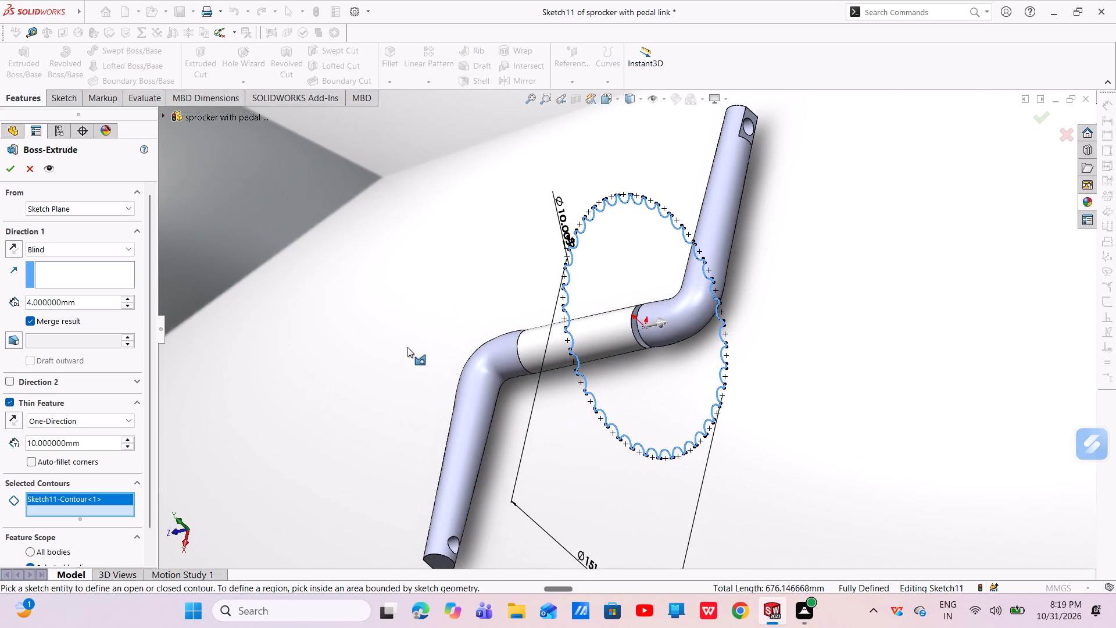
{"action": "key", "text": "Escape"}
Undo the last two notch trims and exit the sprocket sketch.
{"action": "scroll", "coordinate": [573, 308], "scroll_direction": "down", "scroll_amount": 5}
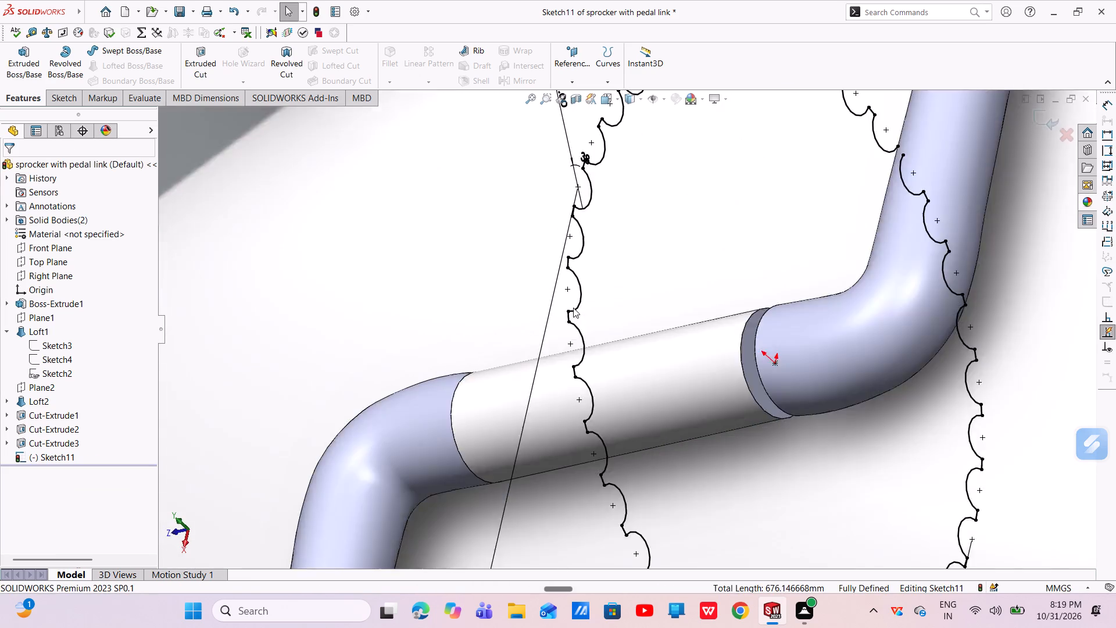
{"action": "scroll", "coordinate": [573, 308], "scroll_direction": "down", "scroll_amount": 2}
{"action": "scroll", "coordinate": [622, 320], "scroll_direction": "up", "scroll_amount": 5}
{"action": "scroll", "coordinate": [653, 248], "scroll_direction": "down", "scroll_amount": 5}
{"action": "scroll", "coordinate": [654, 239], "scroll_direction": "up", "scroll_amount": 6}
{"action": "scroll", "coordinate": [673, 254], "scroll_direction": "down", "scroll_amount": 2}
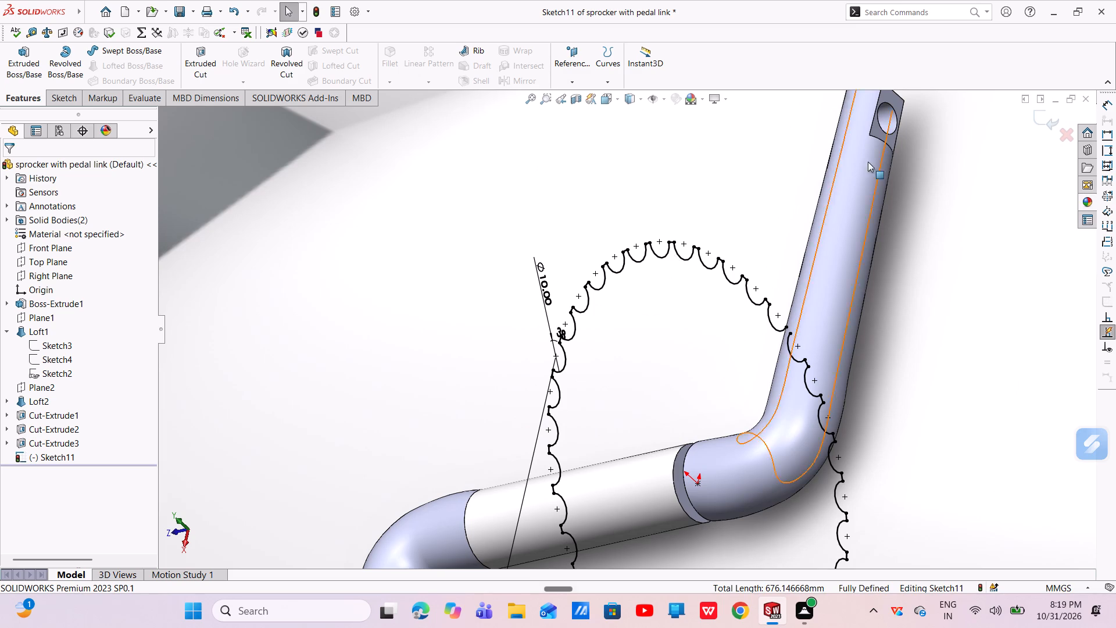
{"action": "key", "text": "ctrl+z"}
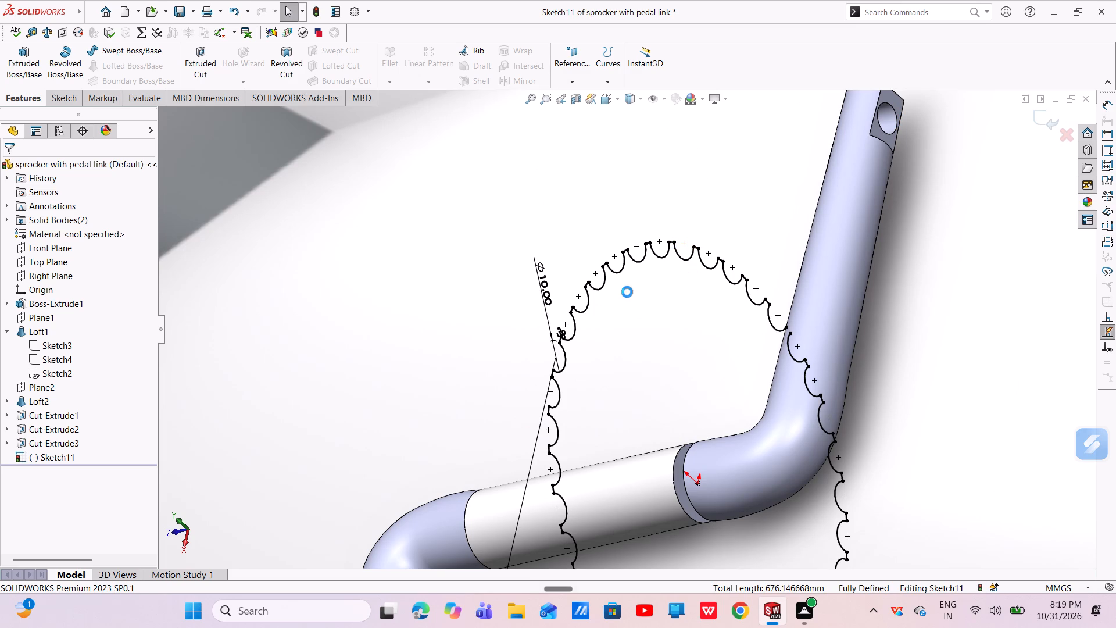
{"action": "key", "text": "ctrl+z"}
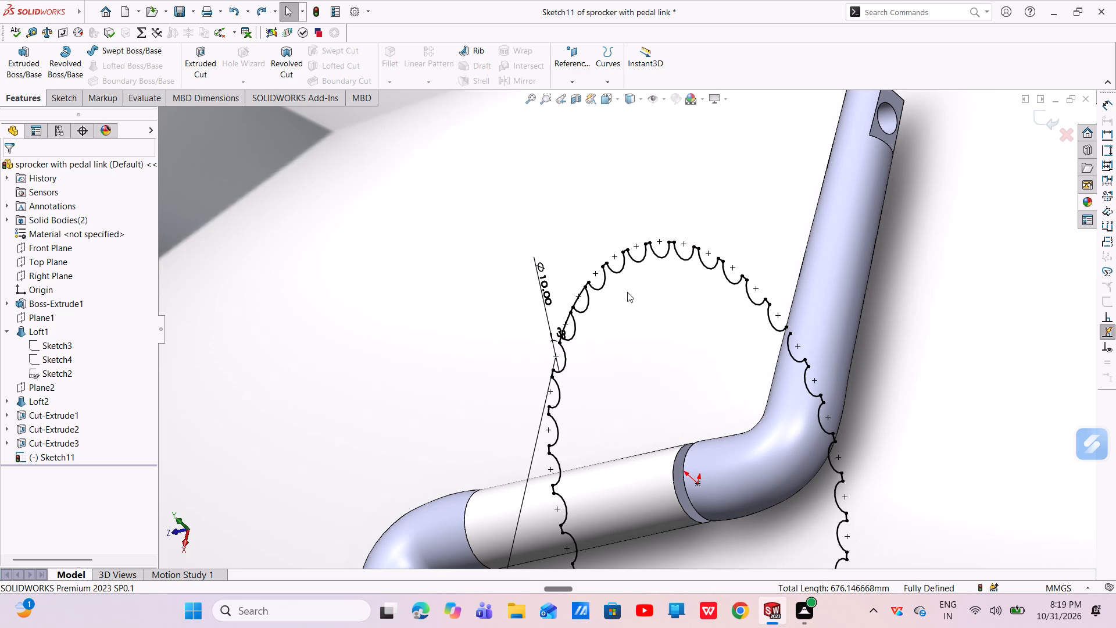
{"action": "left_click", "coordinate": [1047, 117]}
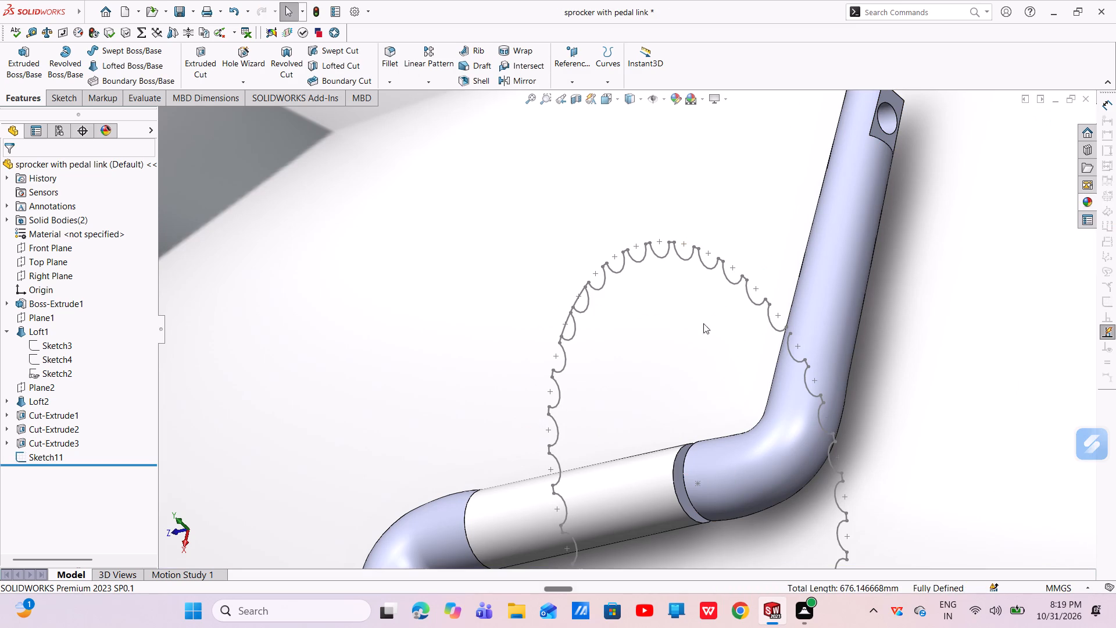
Reopen the sprocket sketch and trim the circle segments across the two untrimmed notches beside the topmost notch.
{"action": "scroll", "coordinate": [659, 346], "scroll_direction": "up", "scroll_amount": 3}
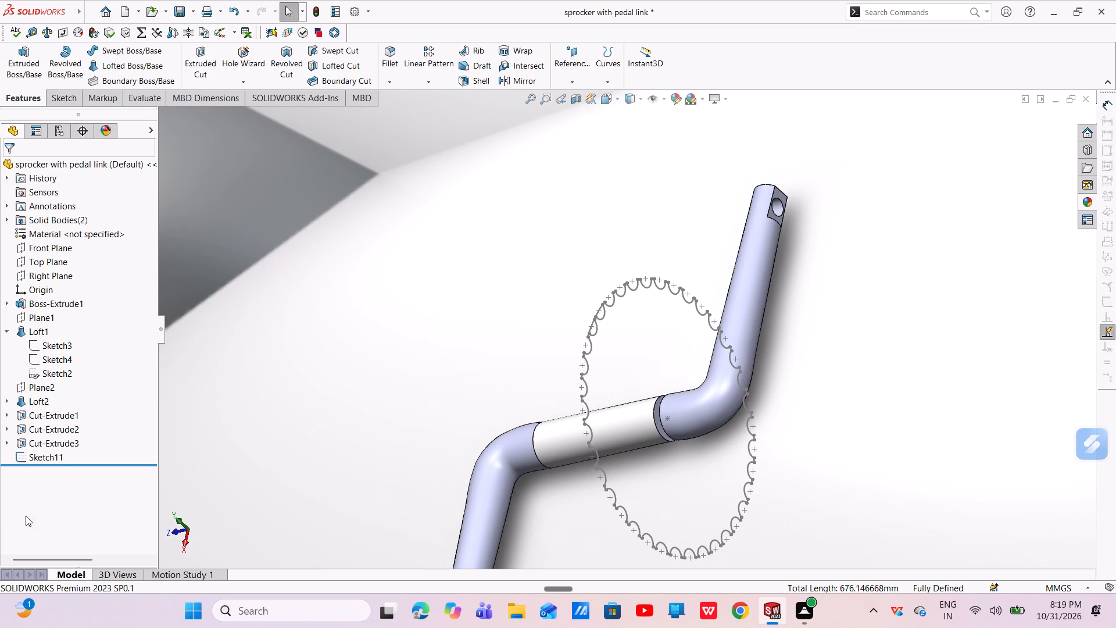
{"action": "left_click", "coordinate": [48, 457]}
{"action": "left_click", "coordinate": [59, 428]}
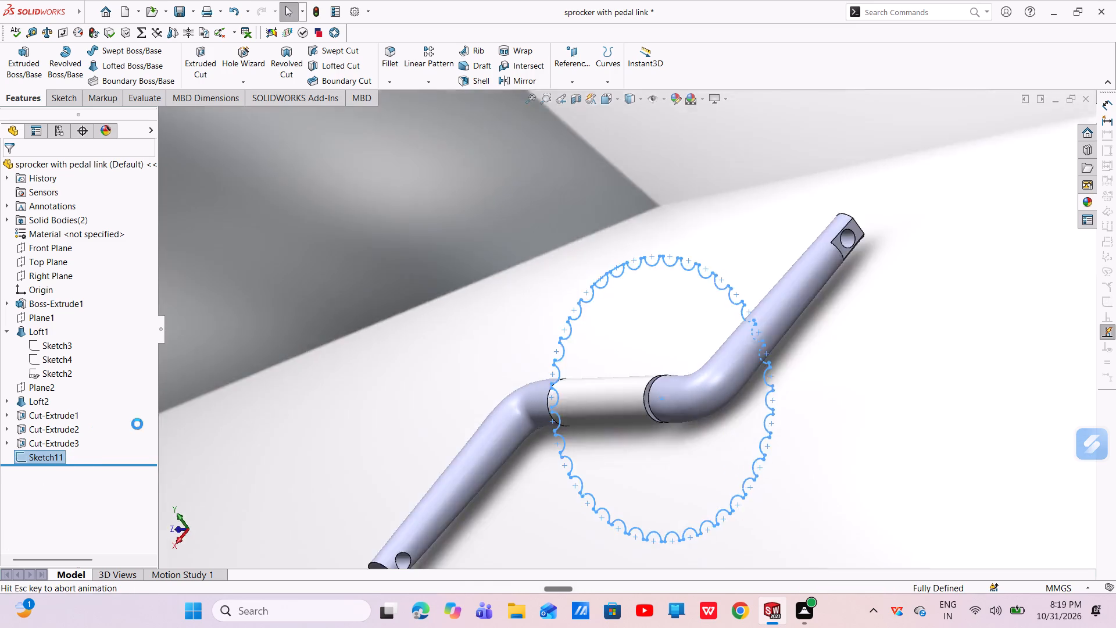
{"action": "scroll", "coordinate": [668, 224], "scroll_direction": "down", "scroll_amount": 5}
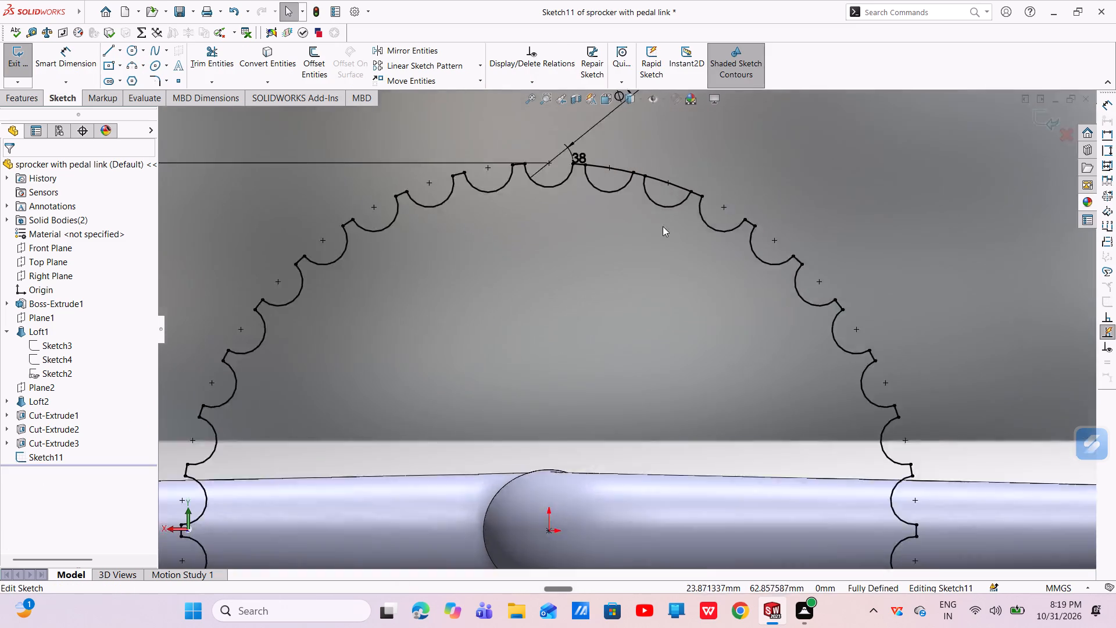
{"action": "scroll", "coordinate": [663, 226], "scroll_direction": "down", "scroll_amount": 1}
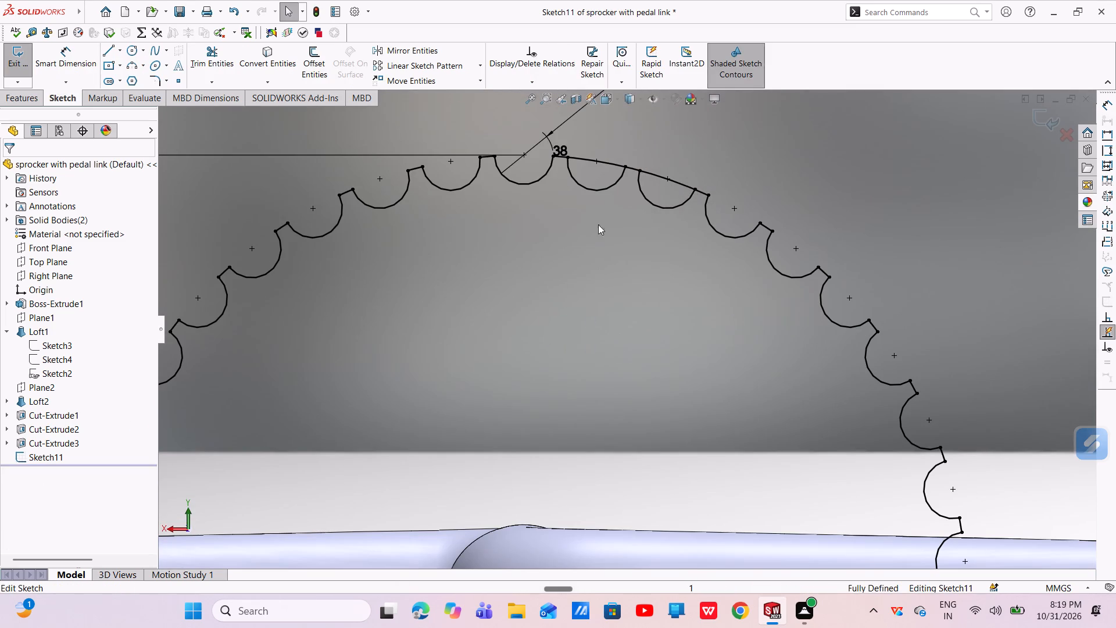
{"action": "left_click", "coordinate": [215, 60]}
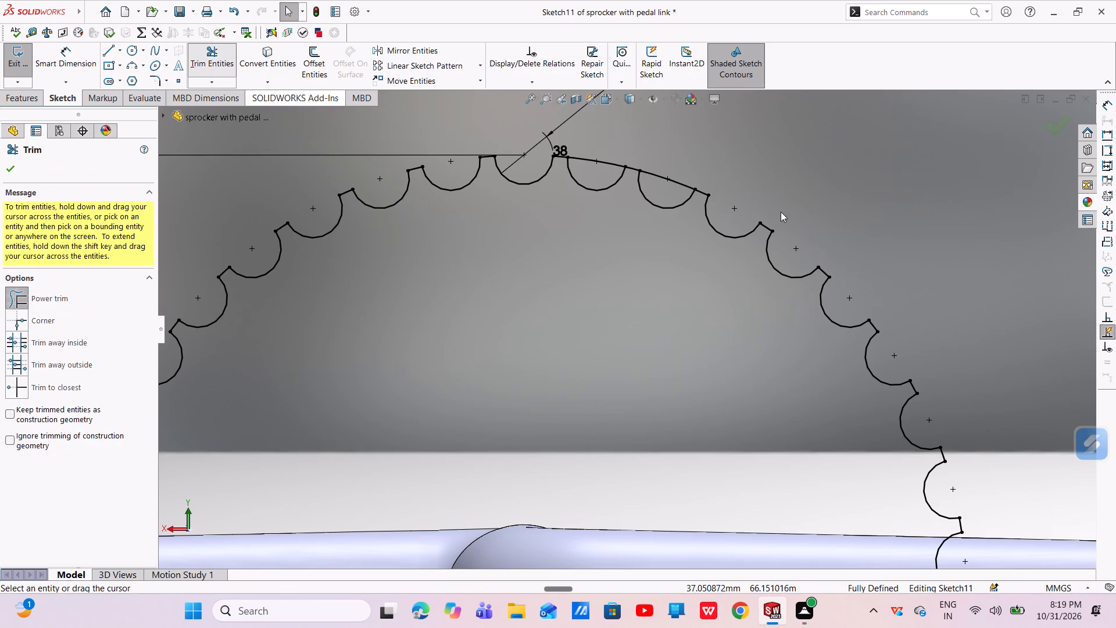
{"action": "left_click_drag", "start_coordinate": [696, 157], "coordinate": [669, 183]}
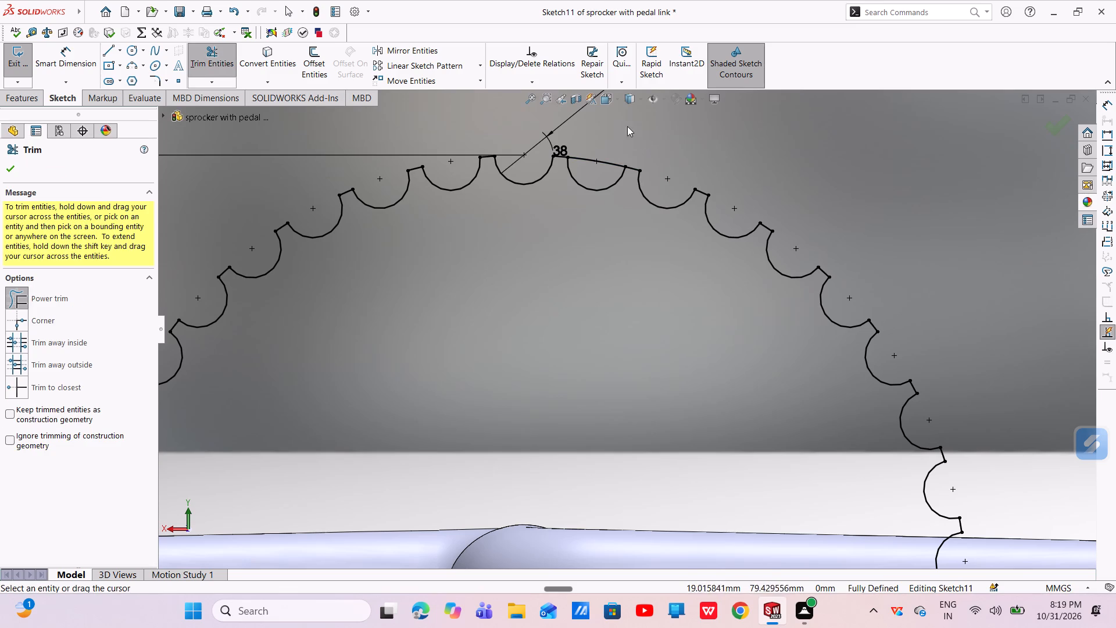
{"action": "left_click_drag", "start_coordinate": [620, 123], "coordinate": [595, 163]}
{"action": "right_click", "coordinate": [649, 131]}
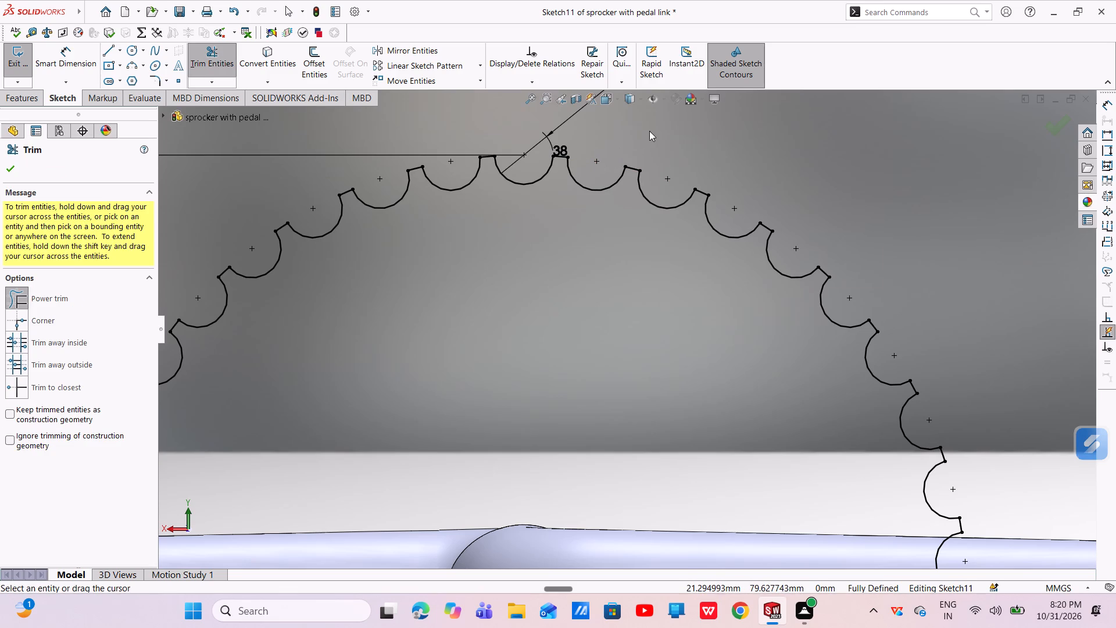
Close the gap in the sprocket outline below the crank arm with a line about 2.5 mm long joining the two neighbouring notch ends.
{"action": "left_click", "coordinate": [666, 165]}
{"action": "scroll", "coordinate": [779, 284], "scroll_direction": "down", "scroll_amount": 1}
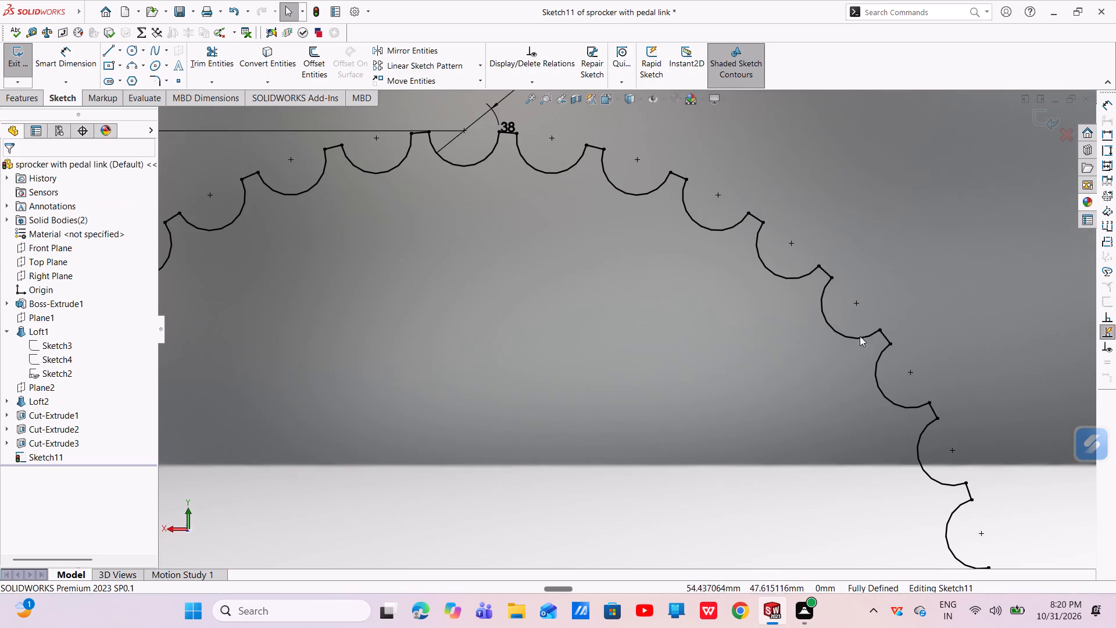
{"action": "scroll", "coordinate": [904, 379], "scroll_direction": "down", "scroll_amount": 2}
{"action": "scroll", "coordinate": [908, 404], "scroll_direction": "up", "scroll_amount": 2}
{"action": "scroll", "coordinate": [886, 449], "scroll_direction": "up", "scroll_amount": 3}
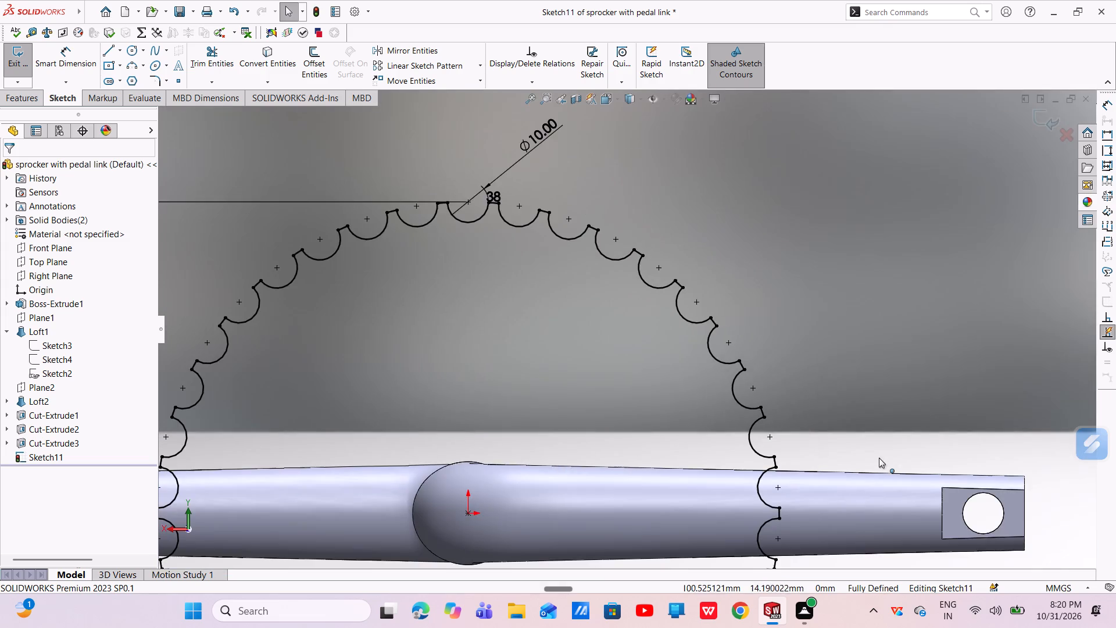
{"action": "scroll", "coordinate": [824, 495], "scroll_direction": "down", "scroll_amount": 3}
{"action": "scroll", "coordinate": [739, 501], "scroll_direction": "up", "scroll_amount": 4}
{"action": "scroll", "coordinate": [692, 504], "scroll_direction": "down", "scroll_amount": 2}
{"action": "scroll", "coordinate": [641, 483], "scroll_direction": "down", "scroll_amount": 2}
{"action": "left_click", "coordinate": [111, 48]}
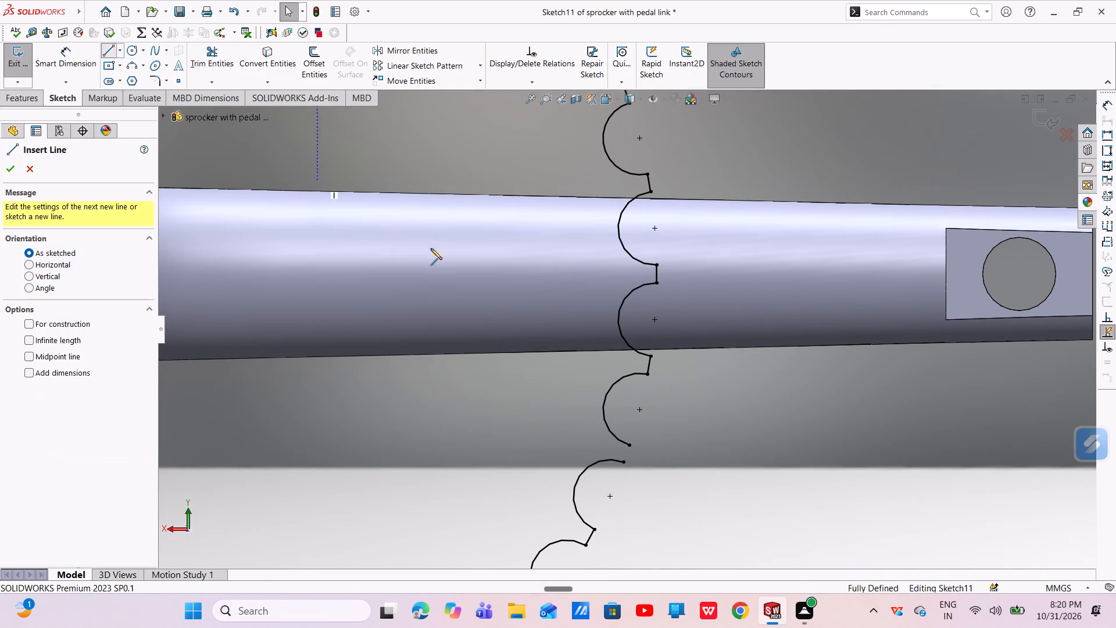
{"action": "left_click", "coordinate": [628, 443]}
{"action": "left_click", "coordinate": [623, 461]}
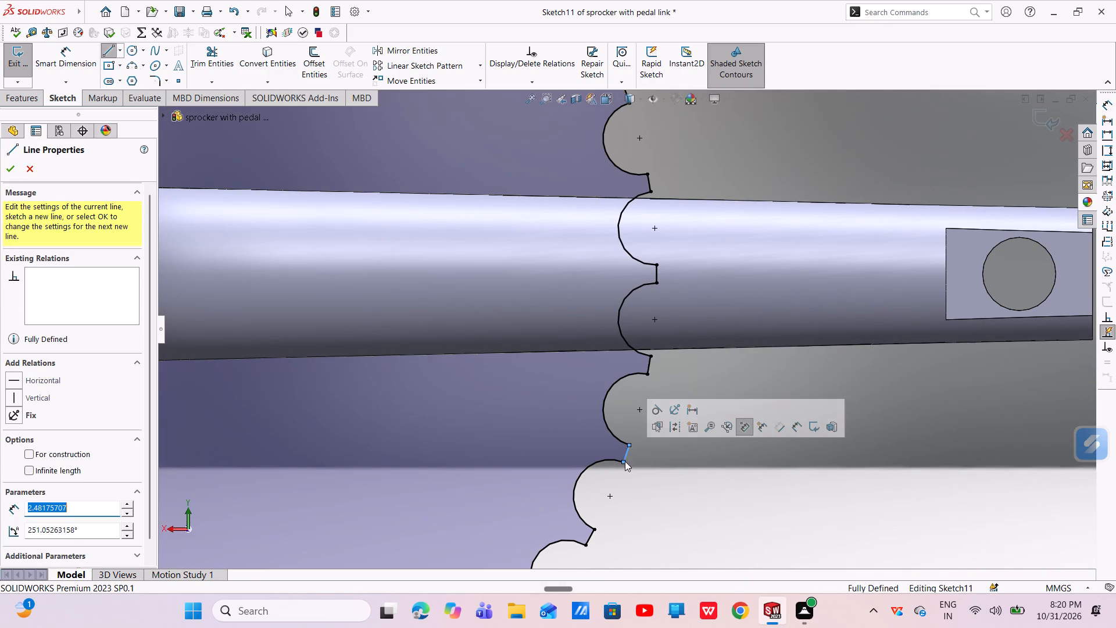
{"action": "right_click", "coordinate": [711, 455]}
{"action": "left_click", "coordinate": [734, 465]}
Extrude the closed sprocket outline as a boss with a Blind depth of 4 mm.
{"action": "scroll", "coordinate": [682, 404], "scroll_direction": "up", "scroll_amount": 5}
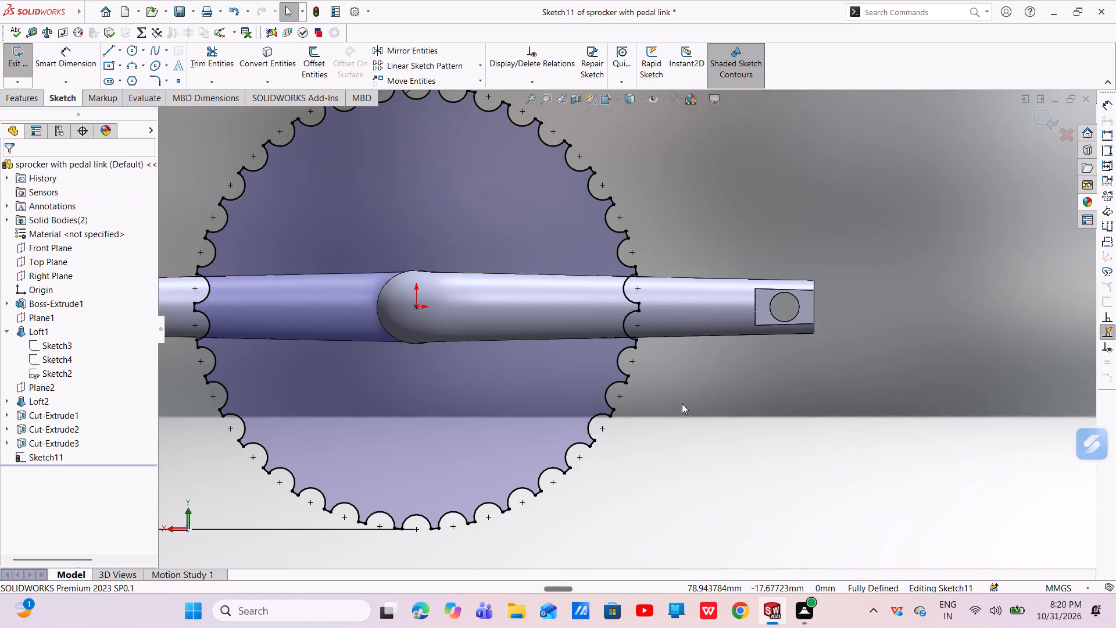
{"action": "scroll", "coordinate": [667, 369], "scroll_direction": "up", "scroll_amount": 4}
{"action": "left_click", "coordinate": [33, 97]}
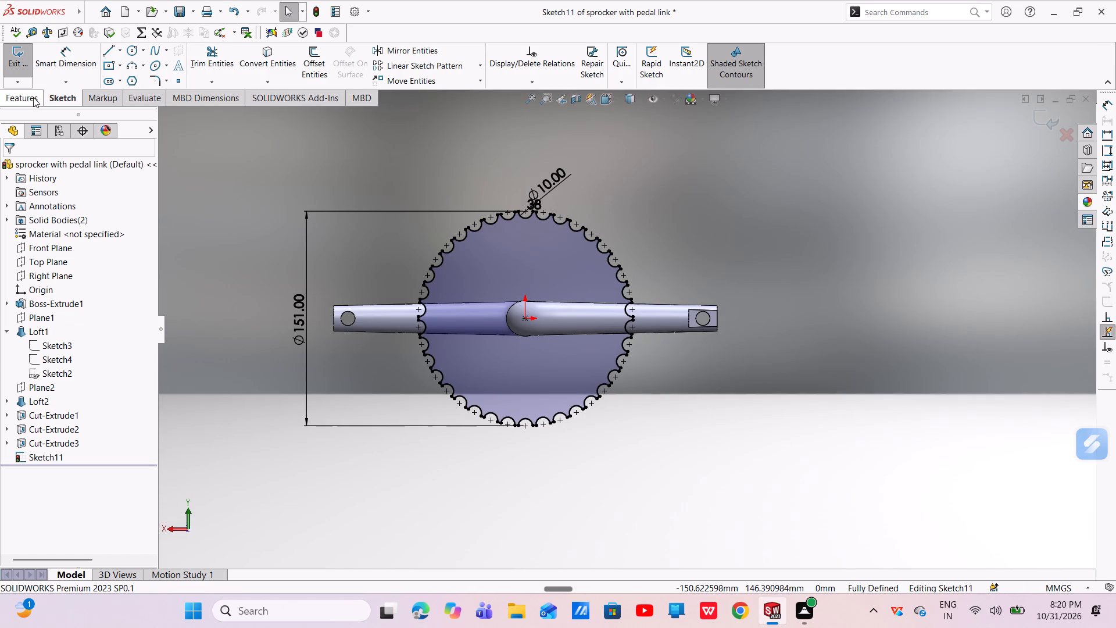
{"action": "left_click", "coordinate": [32, 67]}
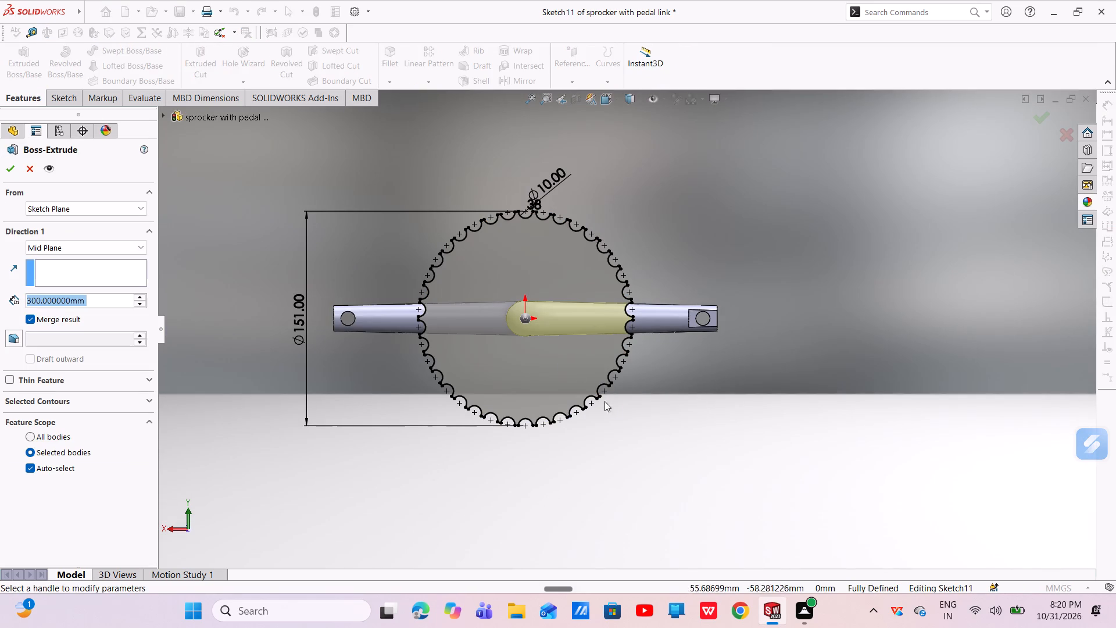
{"action": "key", "text": "BackSpace"}
{"action": "key", "text": "4"}
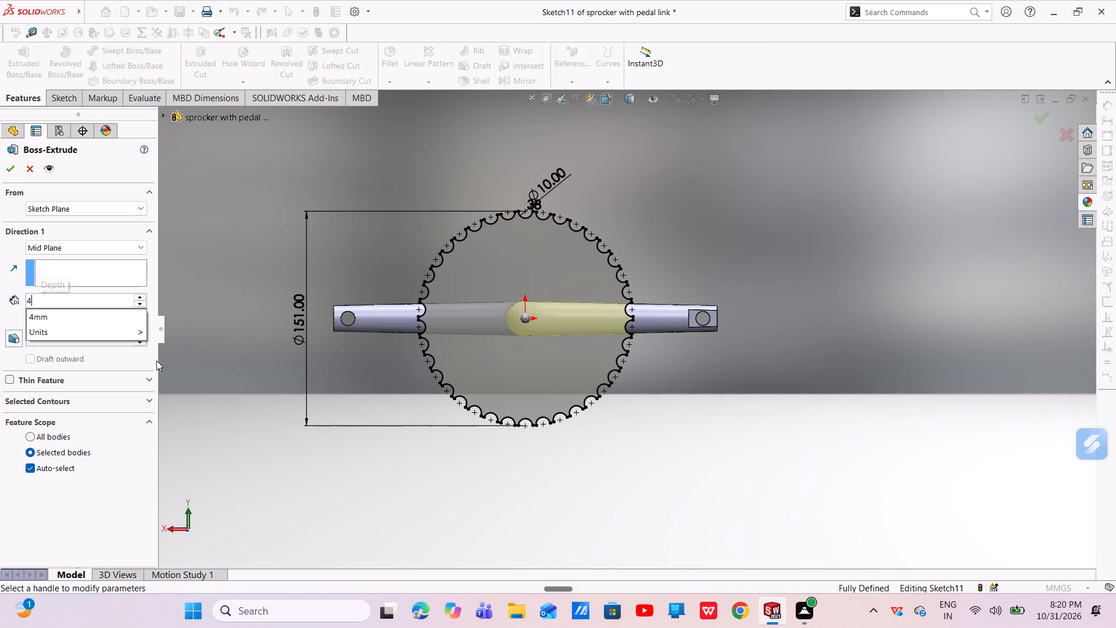
{"action": "key", "text": "Return"}
{"action": "left_click", "coordinate": [144, 248]}
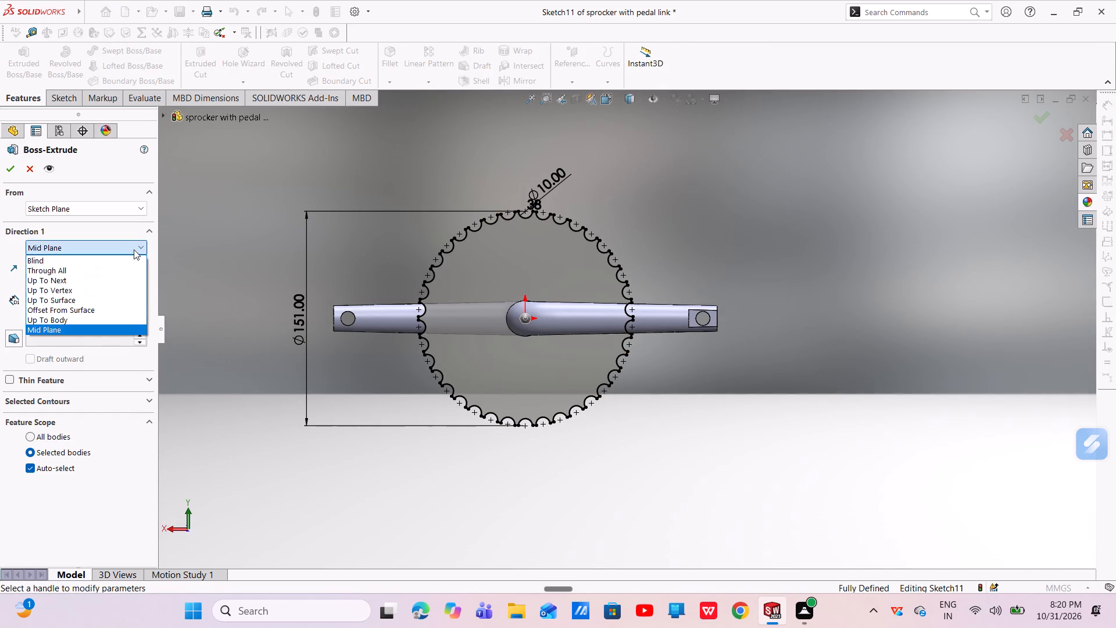
{"action": "left_click", "coordinate": [112, 259]}
{"action": "left_click", "coordinate": [7, 170]}
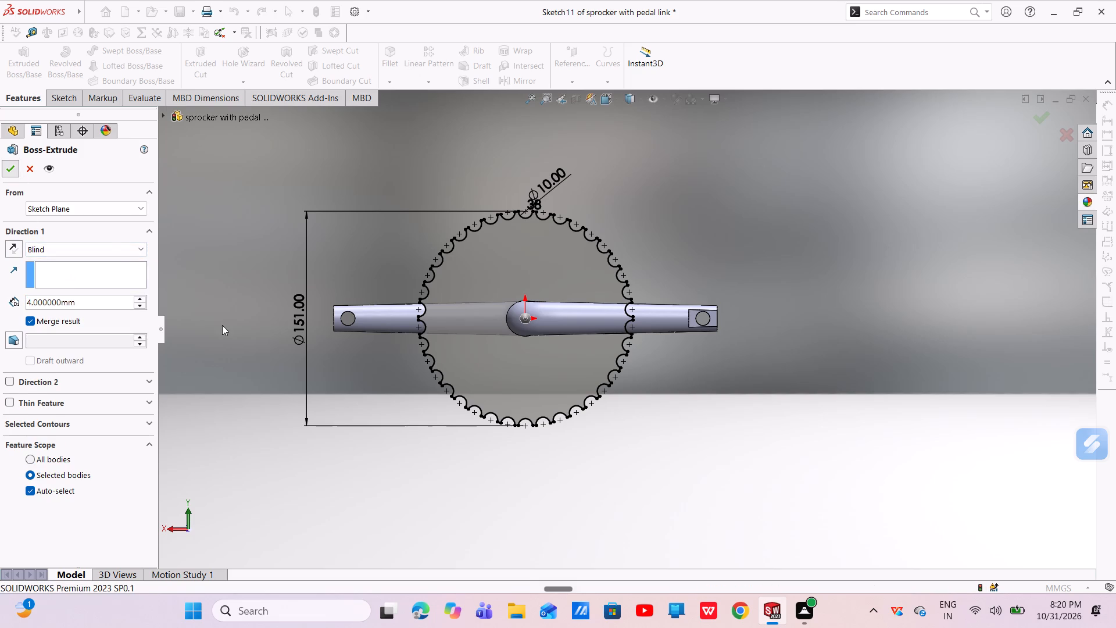
Examine the extruded sprocket and its junction with the shaft and crank arms from several angles.
{"action": "scroll", "coordinate": [338, 403], "scroll_direction": "up", "scroll_amount": 3}
{"action": "middle_click_drag", "start_coordinate": [495, 405], "coordinate": [586, 508]}
{"action": "scroll", "coordinate": [621, 341], "scroll_direction": "down", "scroll_amount": 3}
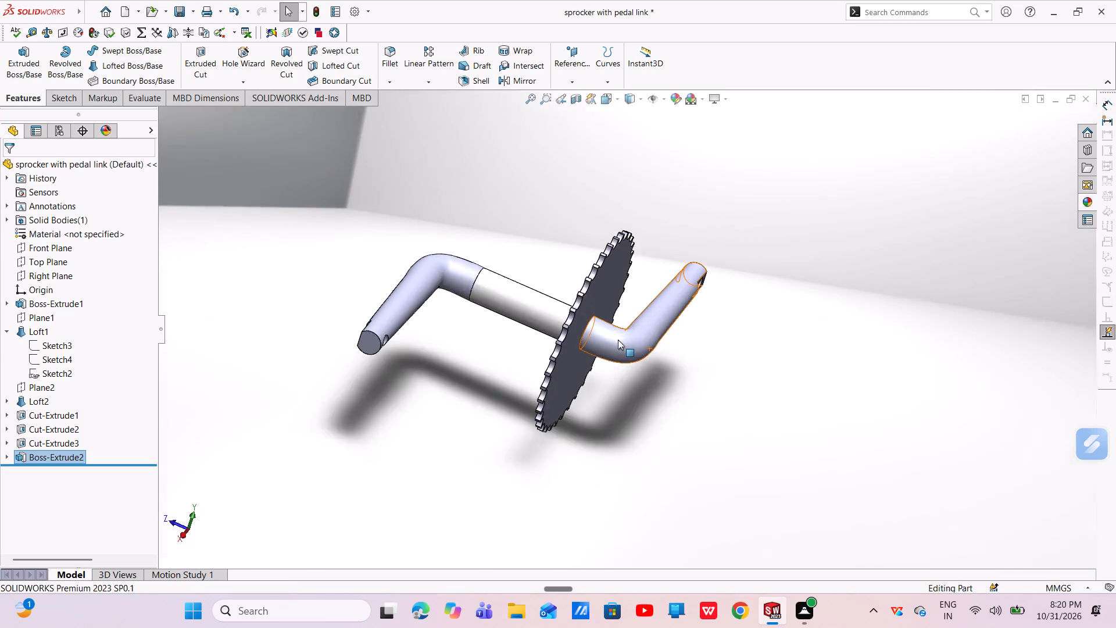
{"action": "scroll", "coordinate": [618, 340], "scroll_direction": "down", "scroll_amount": 2}
{"action": "middle_click_drag", "start_coordinate": [558, 353], "coordinate": [542, 425]}
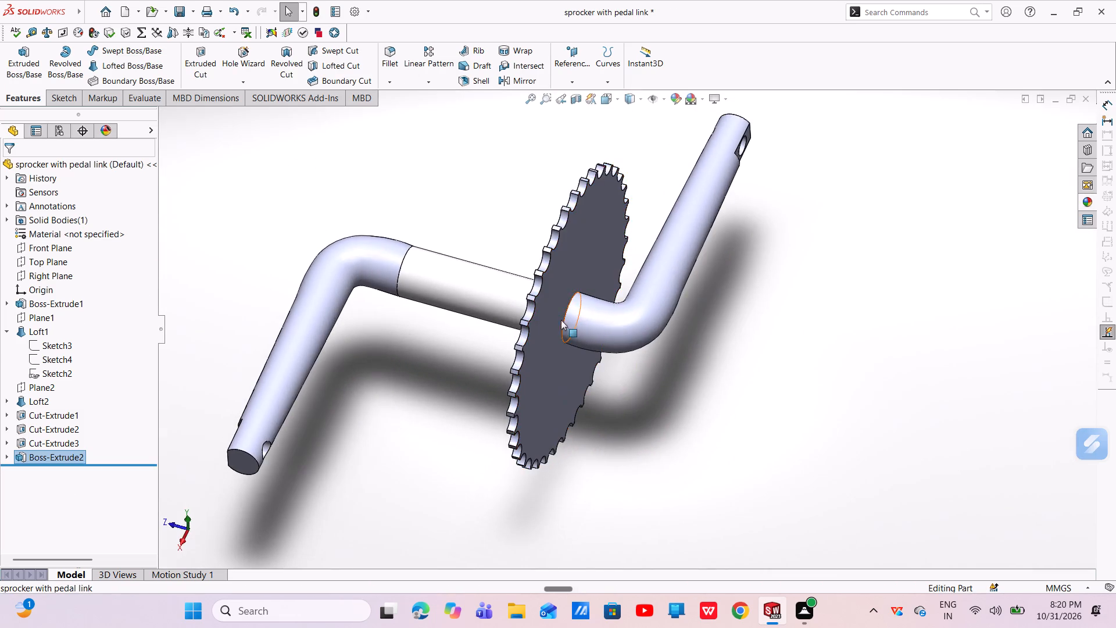
{"action": "scroll", "coordinate": [553, 299], "scroll_direction": "down", "scroll_amount": 6}
{"action": "scroll", "coordinate": [555, 298], "scroll_direction": "up", "scroll_amount": 5}
{"action": "middle_click_drag", "start_coordinate": [598, 345], "coordinate": [643, 299]}
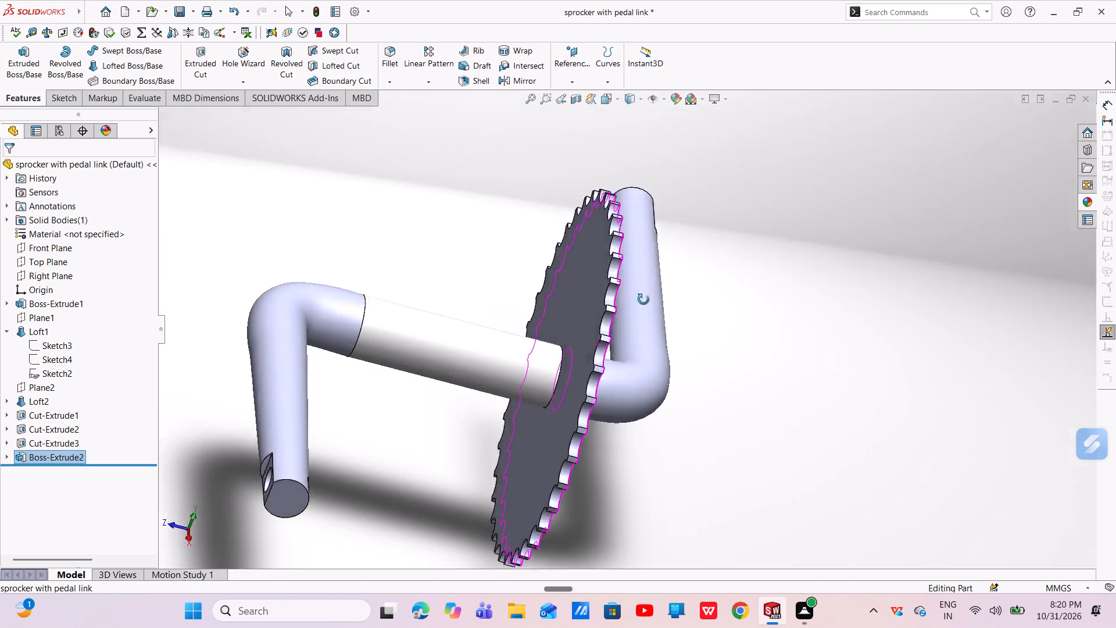
{"action": "middle_click_drag", "start_coordinate": [643, 299], "coordinate": [606, 417]}
{"action": "scroll", "coordinate": [685, 286], "scroll_direction": "up", "scroll_amount": 1}
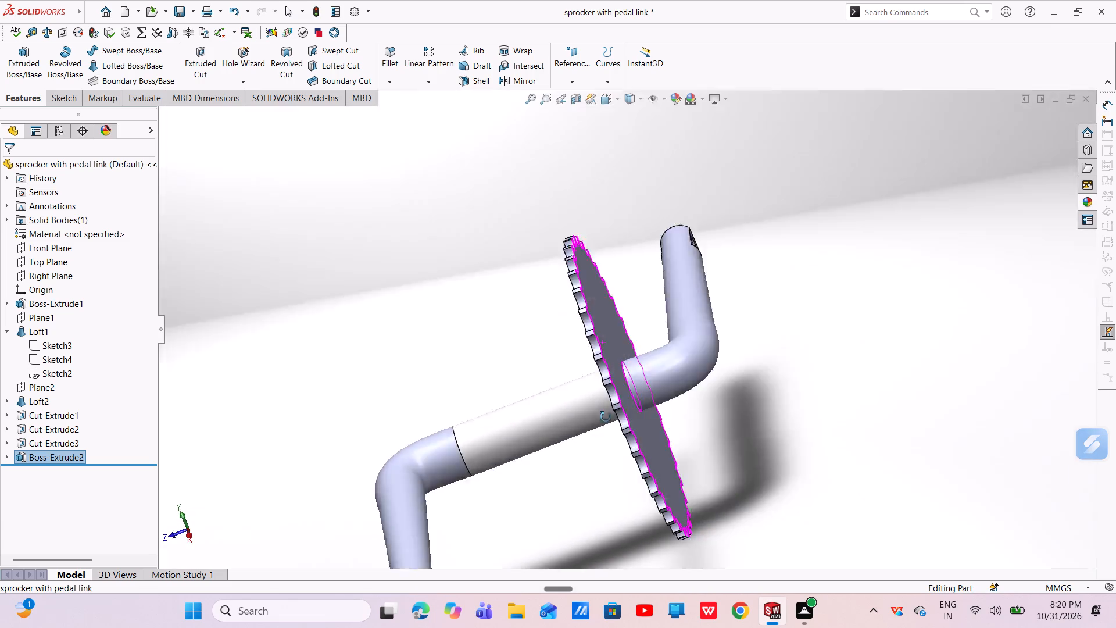
{"action": "middle_click_drag", "start_coordinate": [606, 417], "coordinate": [568, 418]}
{"action": "scroll", "coordinate": [709, 408], "scroll_direction": "up", "scroll_amount": 3}
{"action": "middle_click_drag", "start_coordinate": [706, 408], "coordinate": [738, 446]}
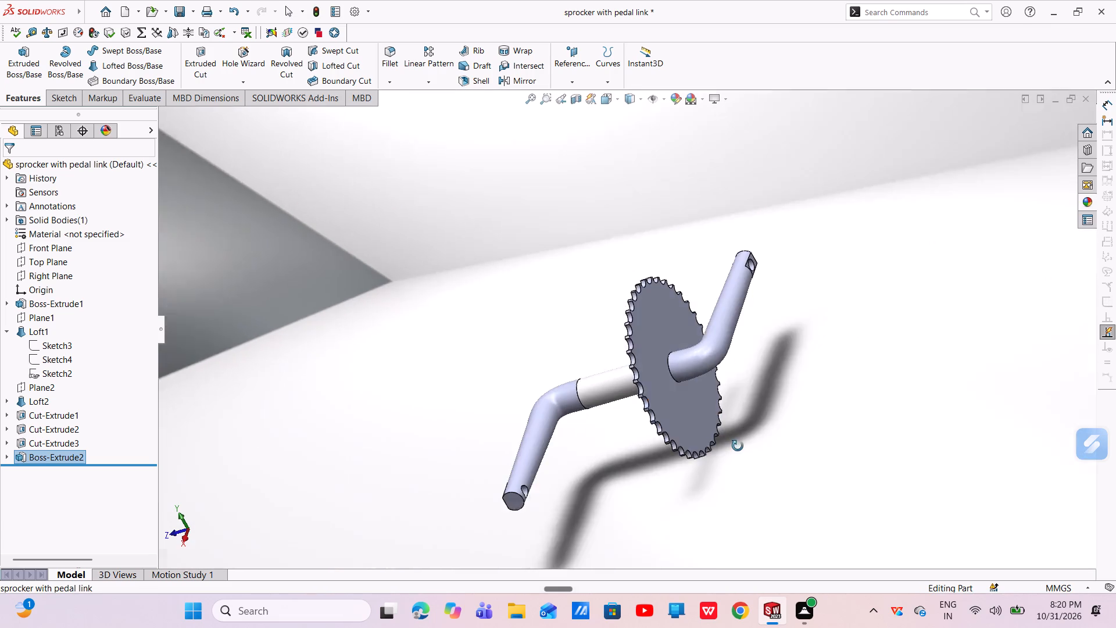
{"action": "scroll", "coordinate": [738, 447], "scroll_direction": "down", "scroll_amount": 1}
{"action": "middle_click_drag", "start_coordinate": [738, 446], "coordinate": [741, 449]}
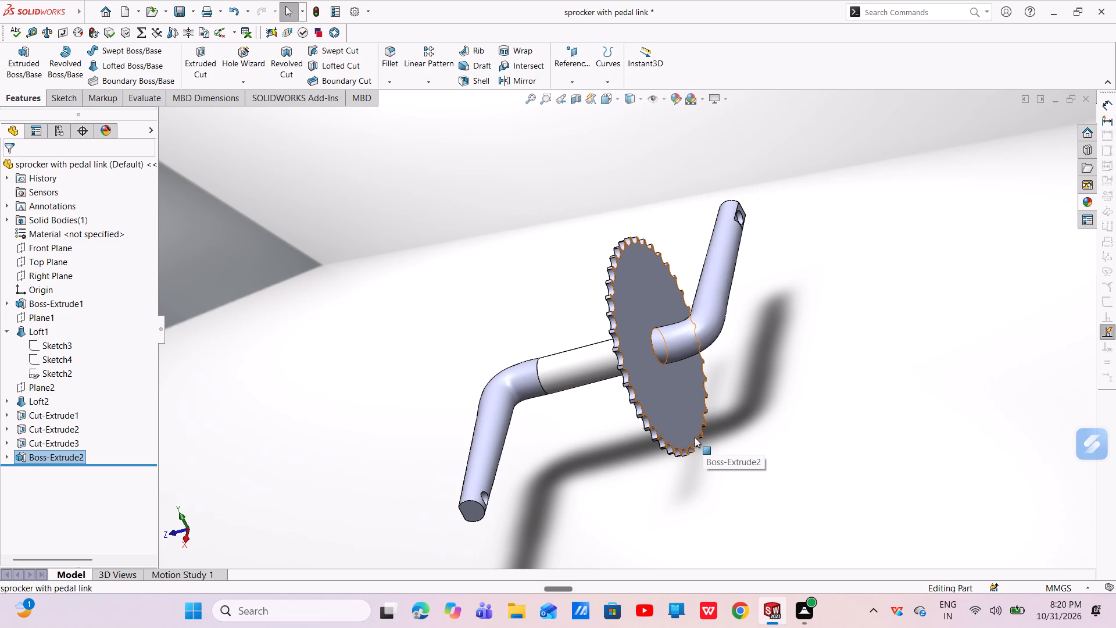
Start a sketch on the sprocket face toward the long shaft and draw a circle about 123 mm in diameter centred on the origin.
{"action": "middle_click_drag", "start_coordinate": [695, 402], "coordinate": [760, 369]}
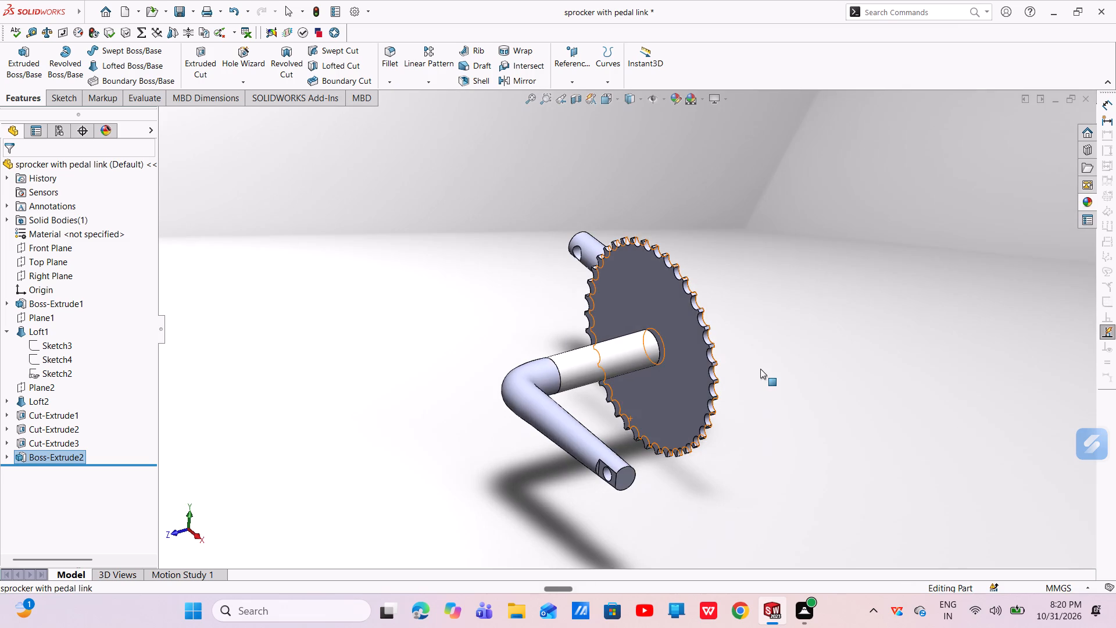
{"action": "left_click", "coordinate": [687, 364]}
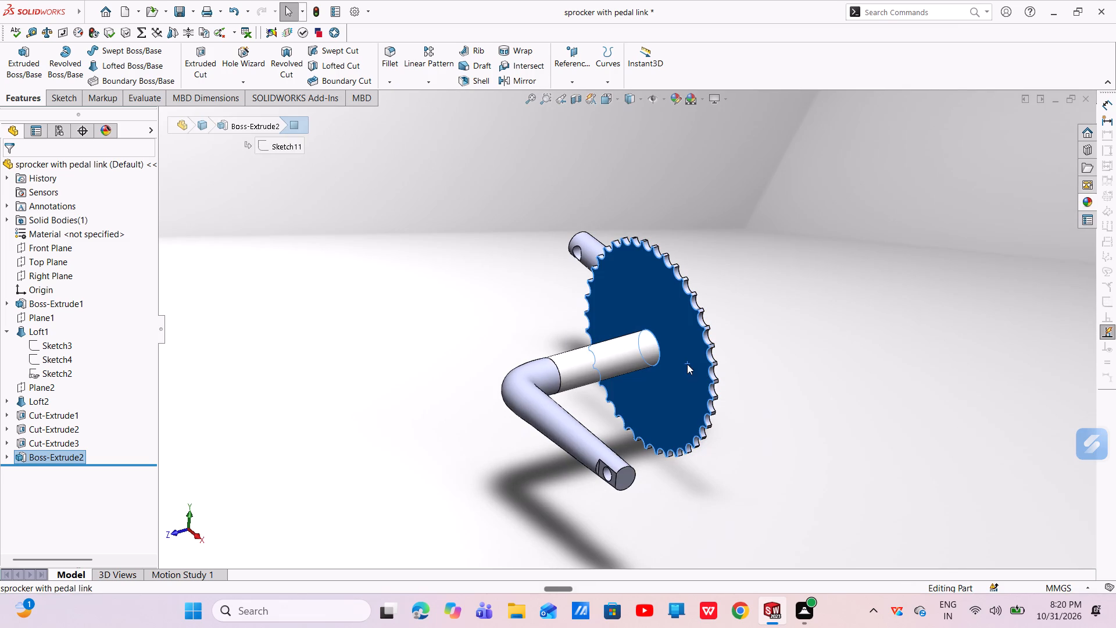
{"action": "left_click", "coordinate": [743, 326]}
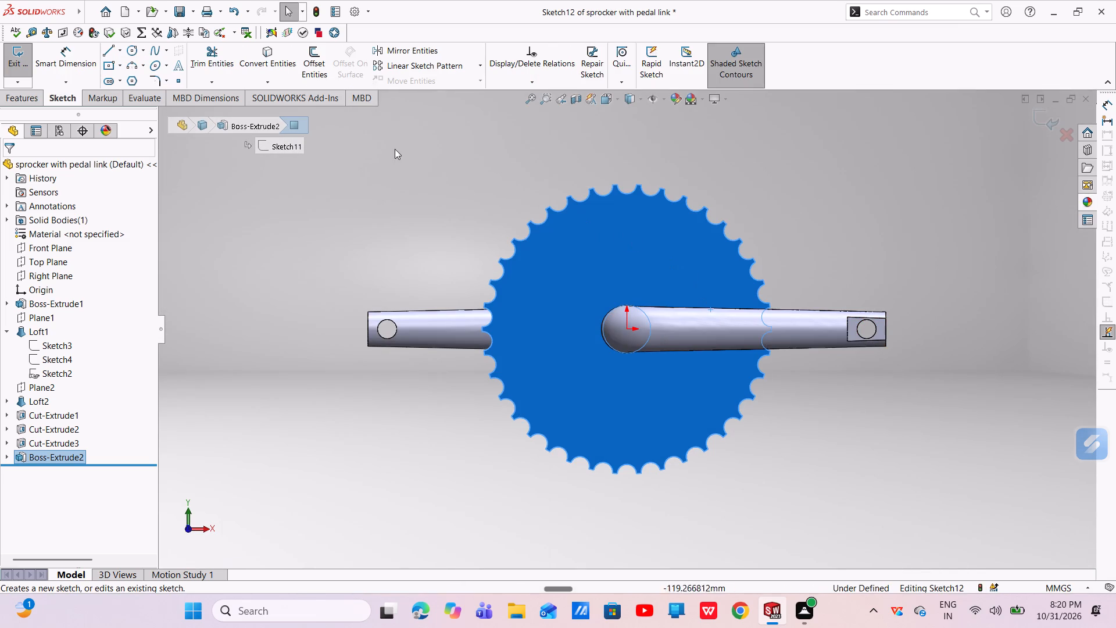
{"action": "left_click", "coordinate": [134, 52]}
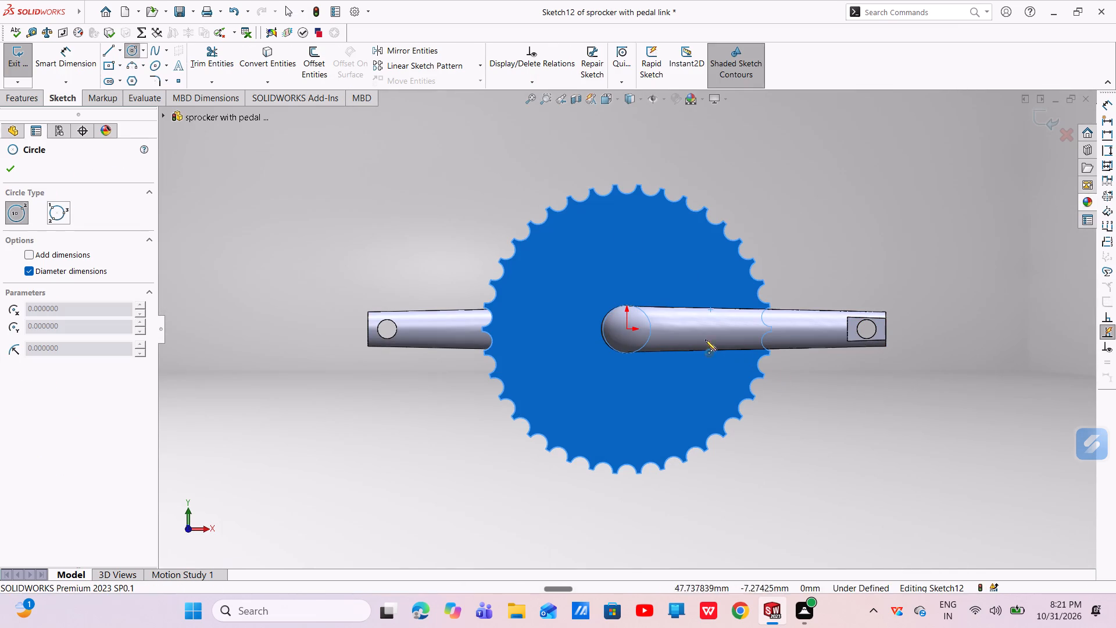
{"action": "left_click", "coordinate": [630, 329]}
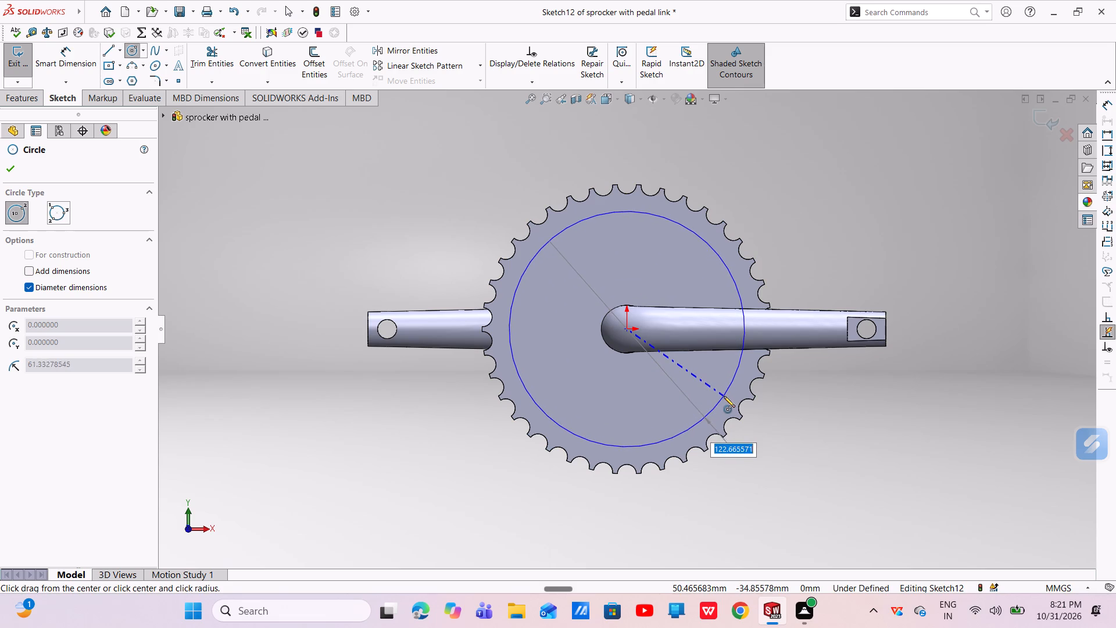
{"action": "left_click", "coordinate": [724, 396]}
{"action": "right_click", "coordinate": [724, 396]}
{"action": "left_click", "coordinate": [732, 401]}
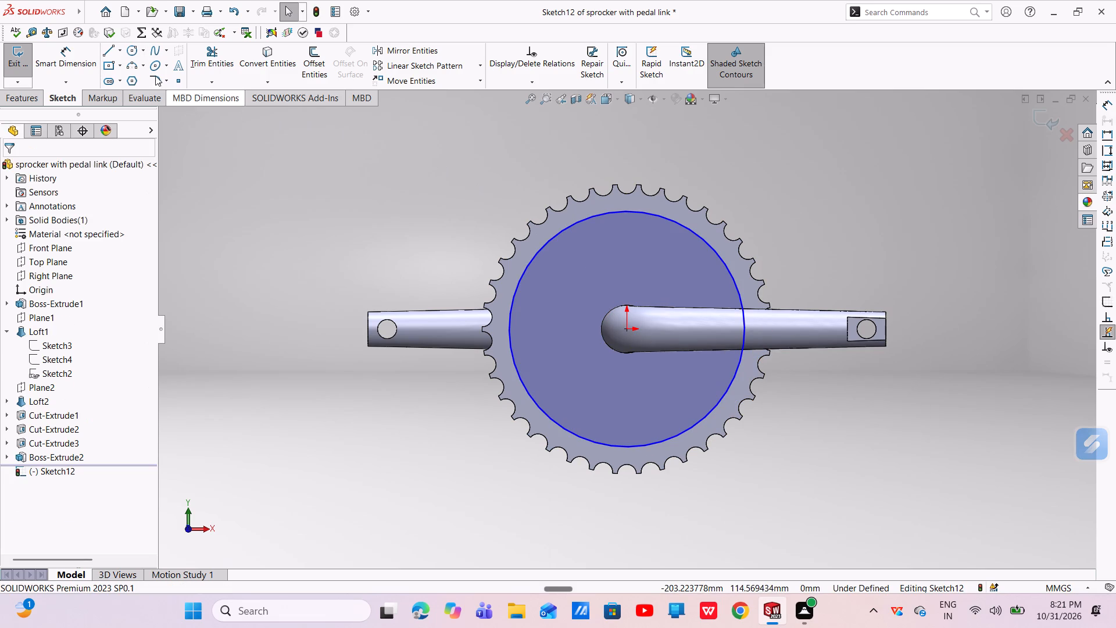
Draw a smaller concentric circle about 84 mm in diameter, centred on the origin.
{"action": "left_click", "coordinate": [132, 48]}
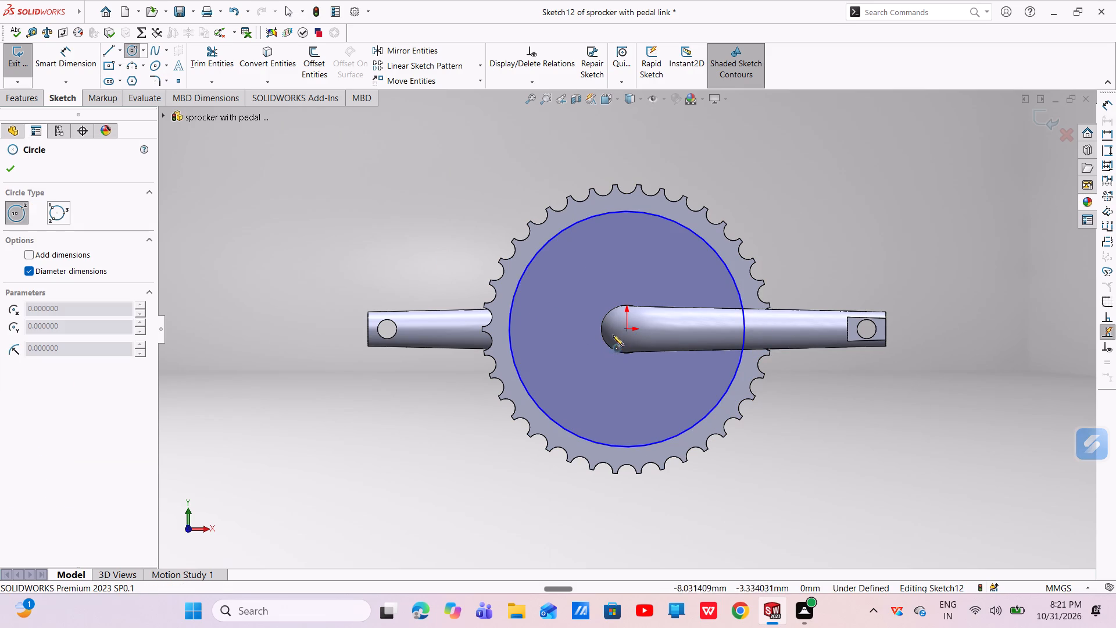
{"action": "left_click", "coordinate": [628, 331]}
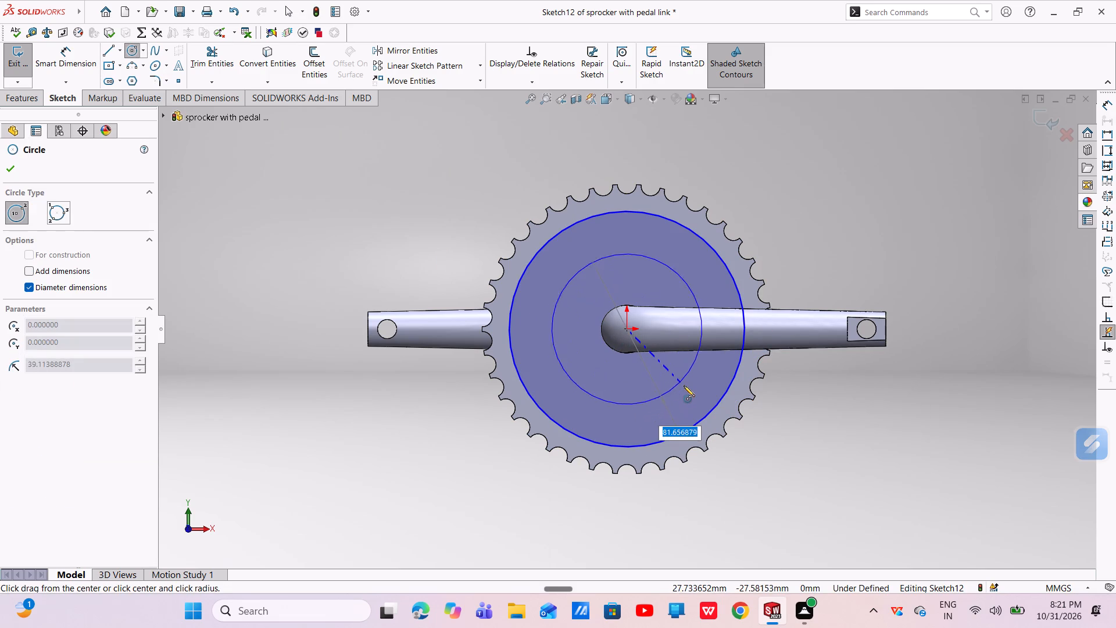
{"action": "left_click", "coordinate": [684, 386]}
{"action": "right_click", "coordinate": [684, 386]}
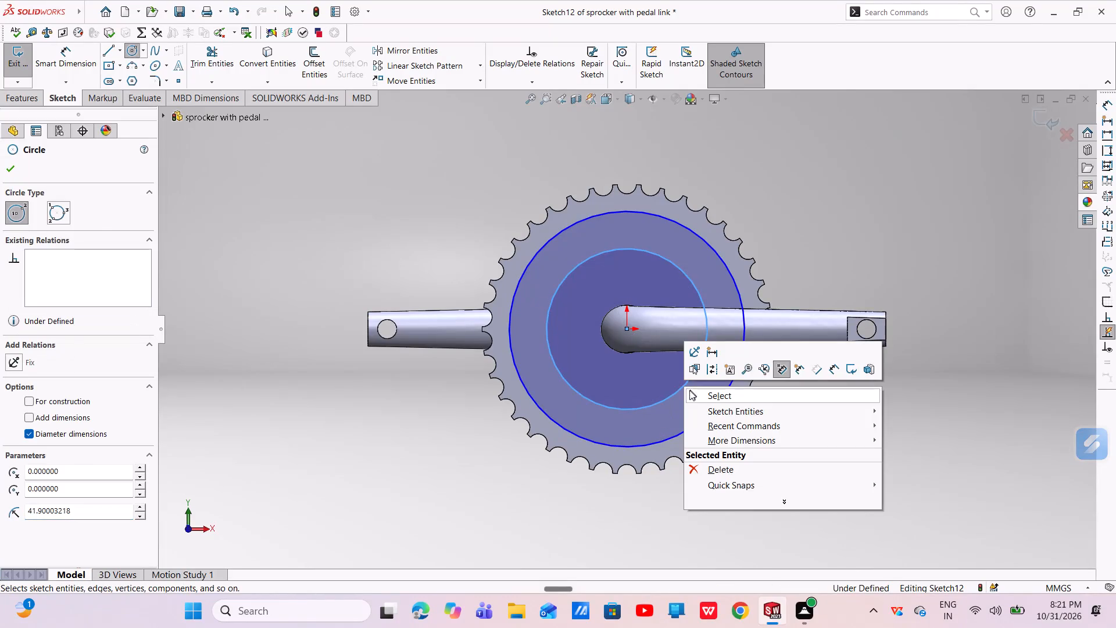
{"action": "left_click", "coordinate": [695, 397]}
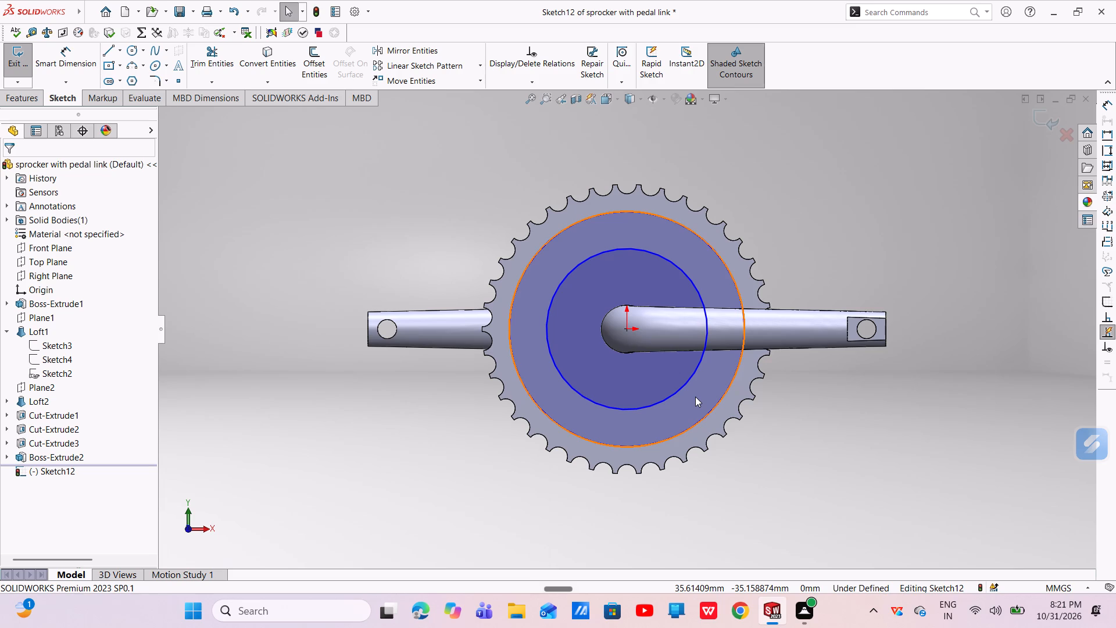
Dimension the outer circle's diameter as 126 mm.
{"action": "left_click", "coordinate": [59, 61]}
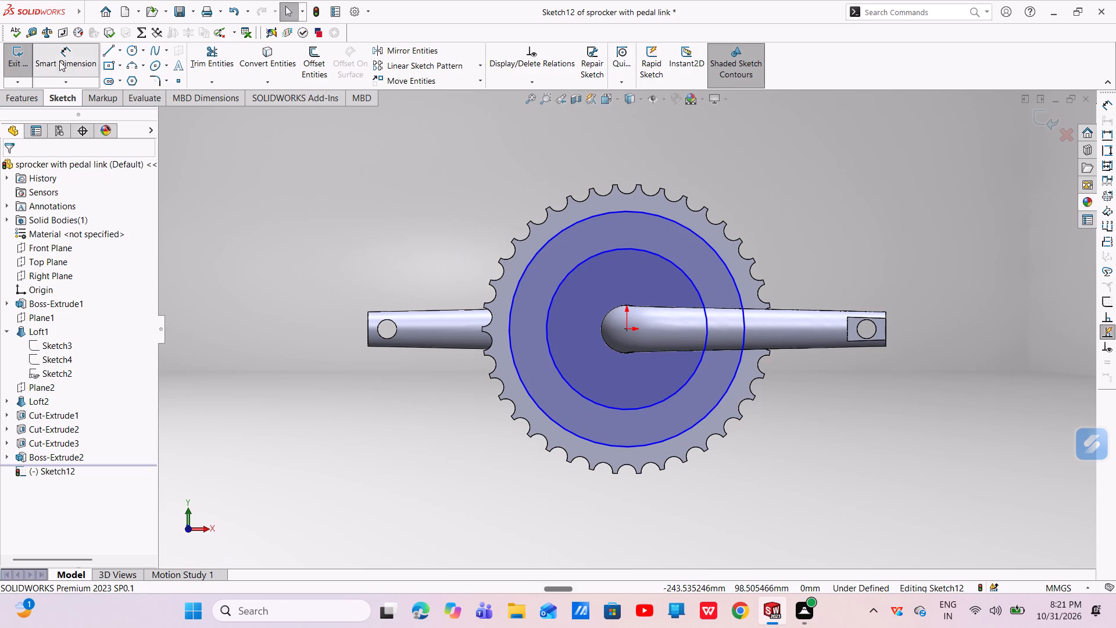
{"action": "left_click", "coordinate": [513, 306]}
{"action": "left_click", "coordinate": [405, 305]}
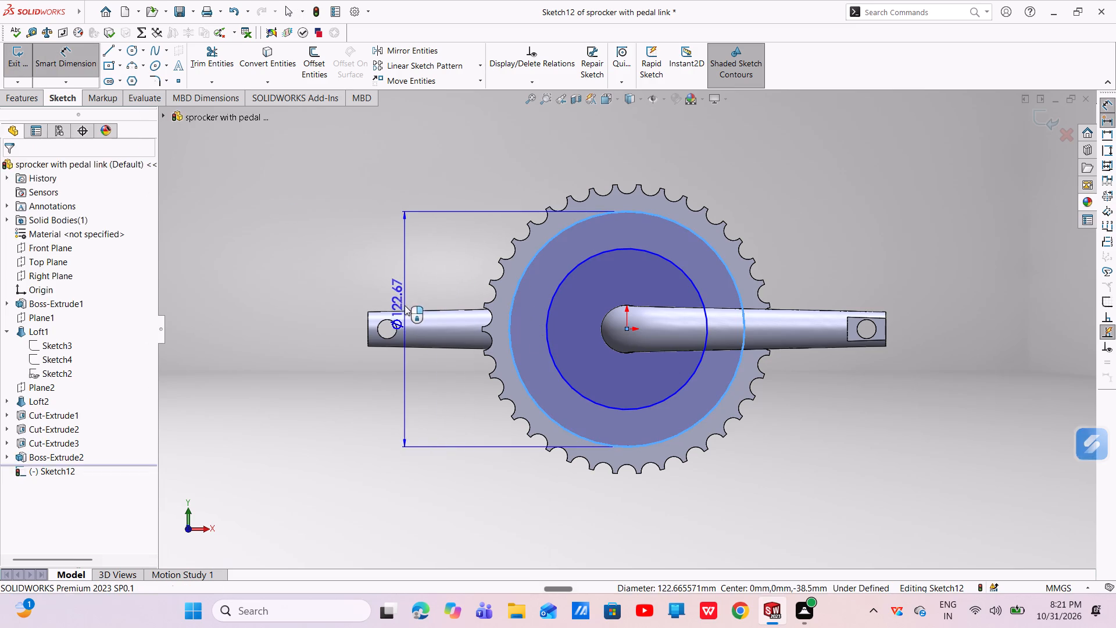
{"action": "key", "text": "BackSpace"}
{"action": "type", "text": "12"}
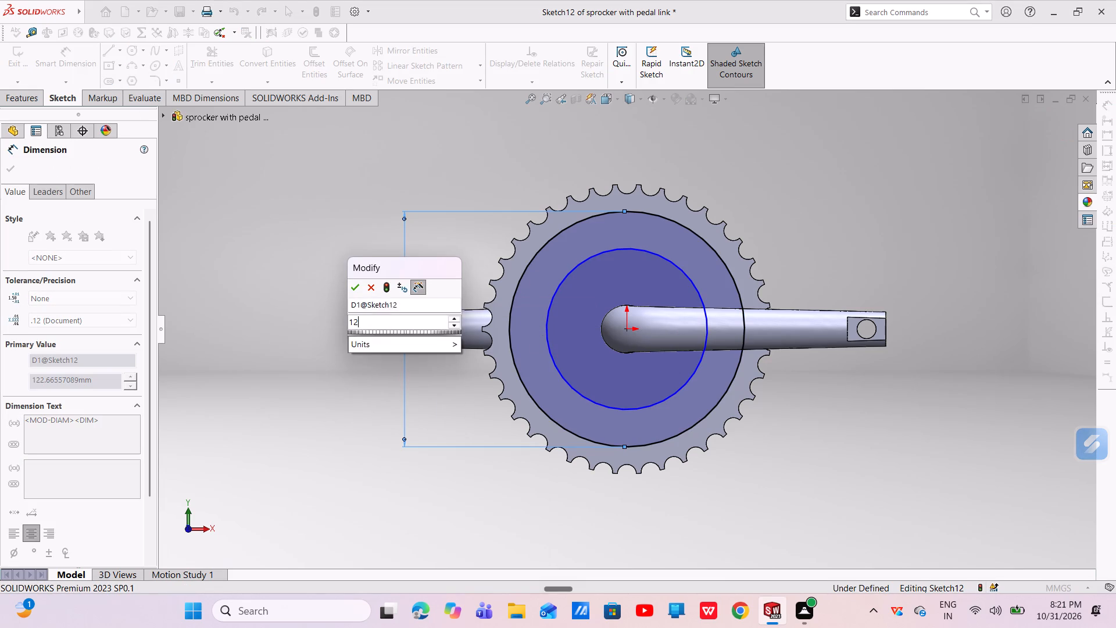
{"action": "key", "text": "6"}
{"action": "key", "text": "Return"}
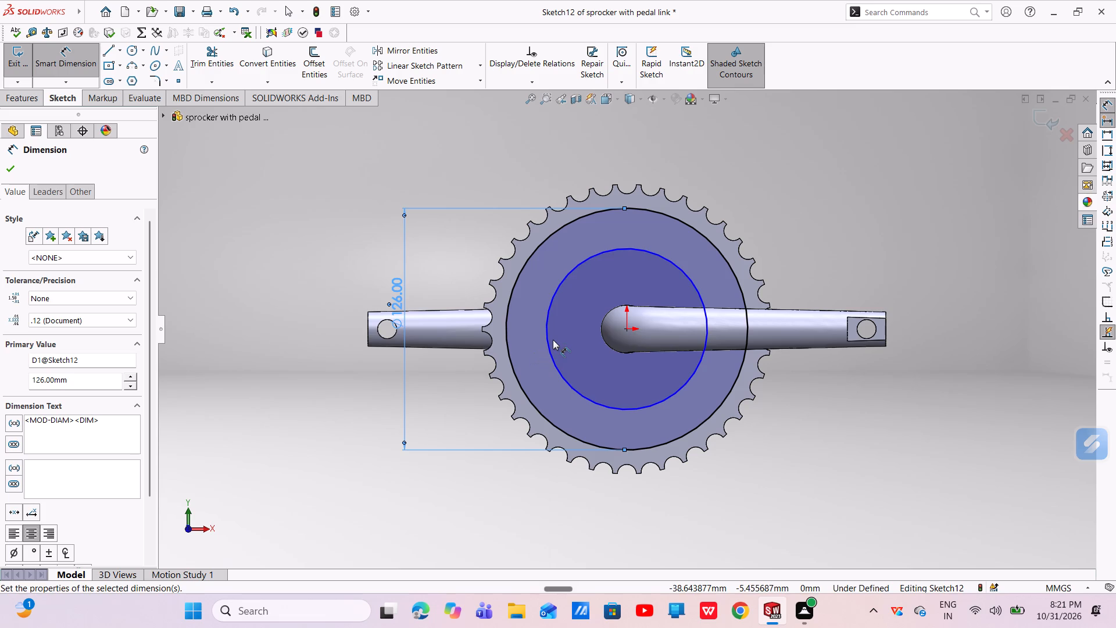
Dimension the inner circle's diameter as 83 mm and finish dimensioning.
{"action": "left_click", "coordinate": [550, 341]}
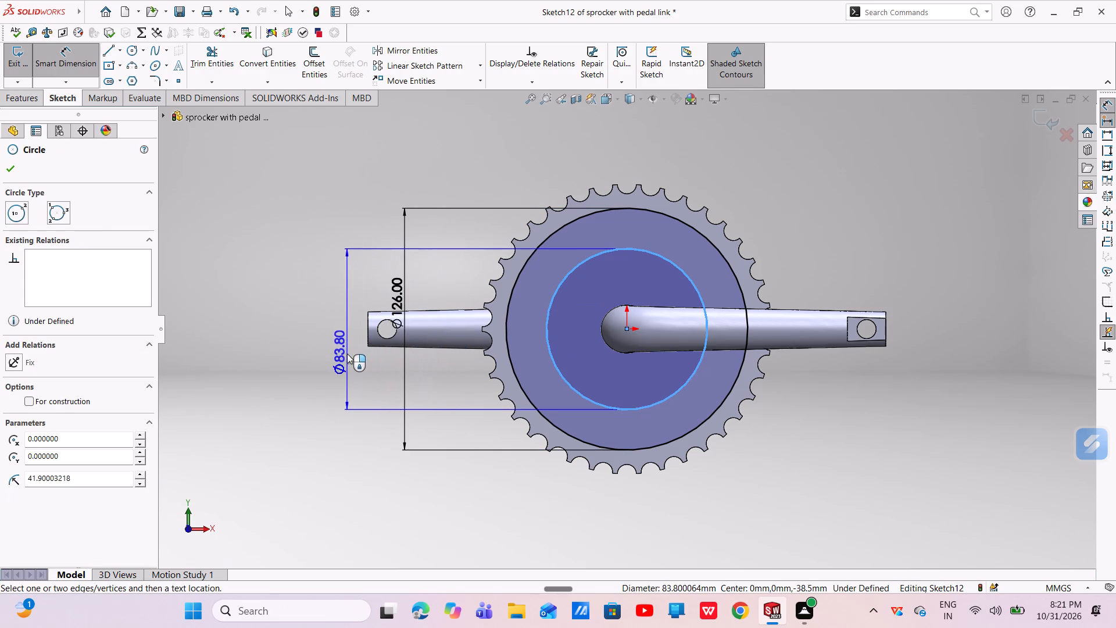
{"action": "left_click", "coordinate": [347, 354]}
{"action": "key", "text": "BackSpace"}
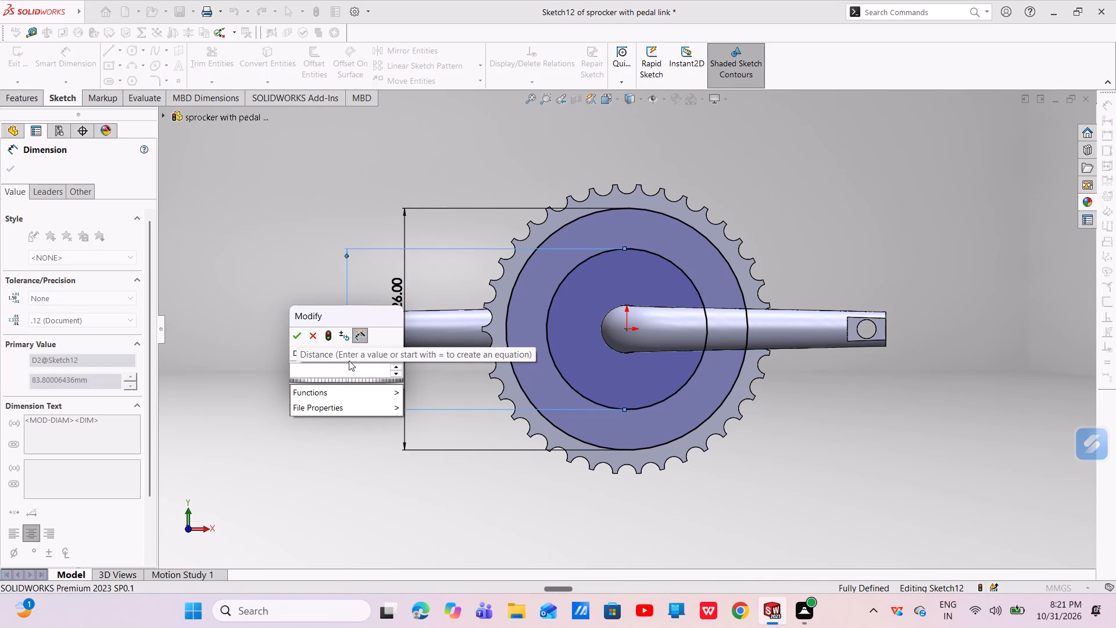
{"action": "type", "text": "83"}
{"action": "key", "text": "Return"}
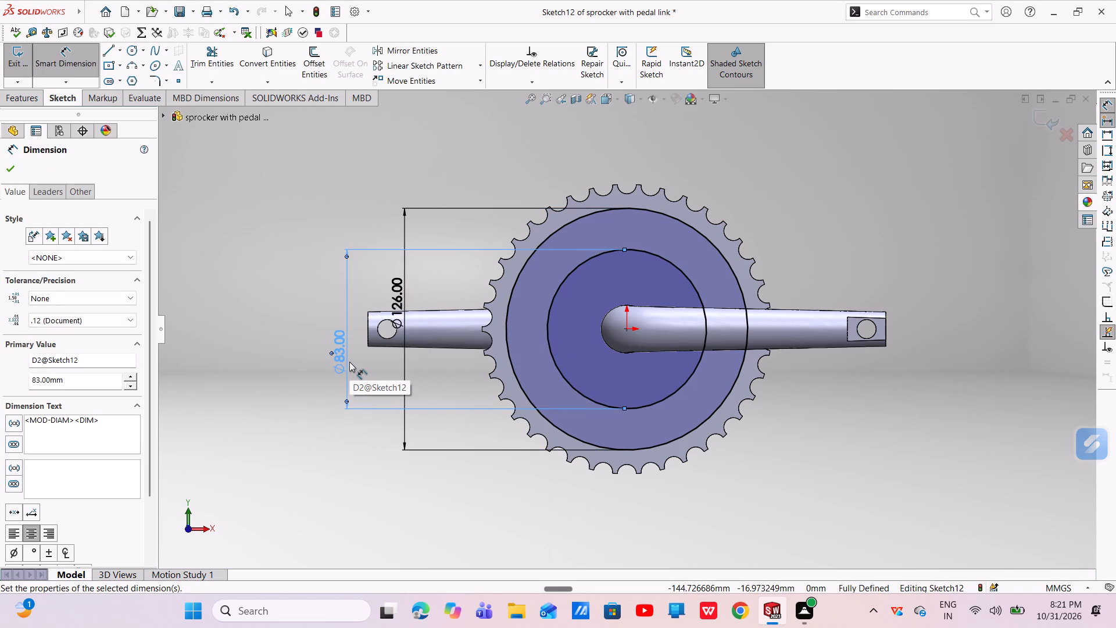
{"action": "right_click", "coordinate": [326, 355]}
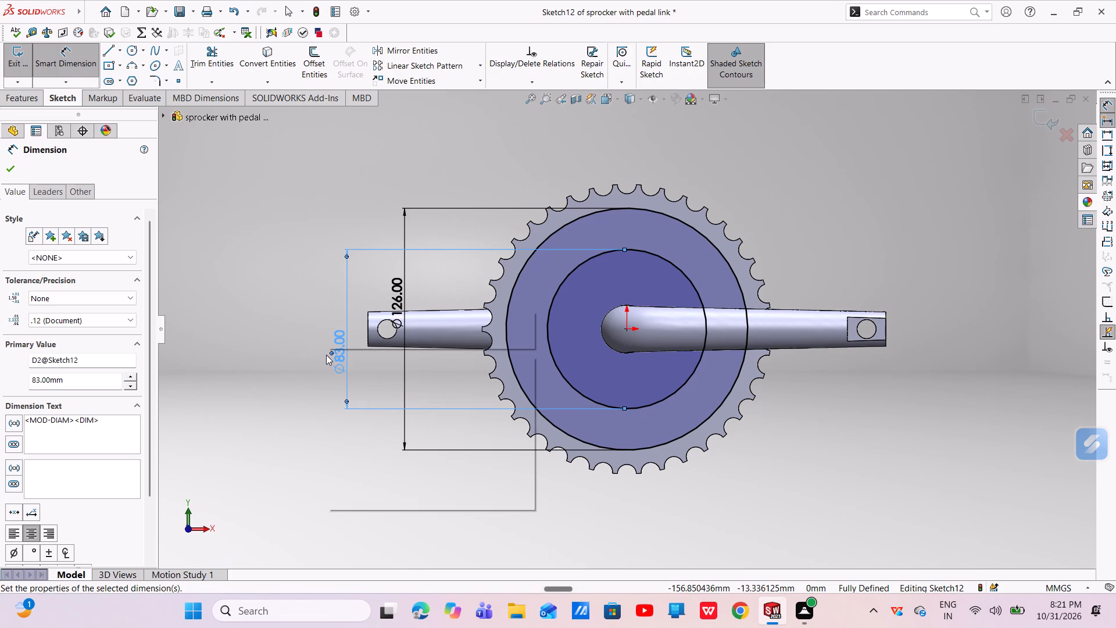
{"action": "left_click", "coordinate": [357, 393]}
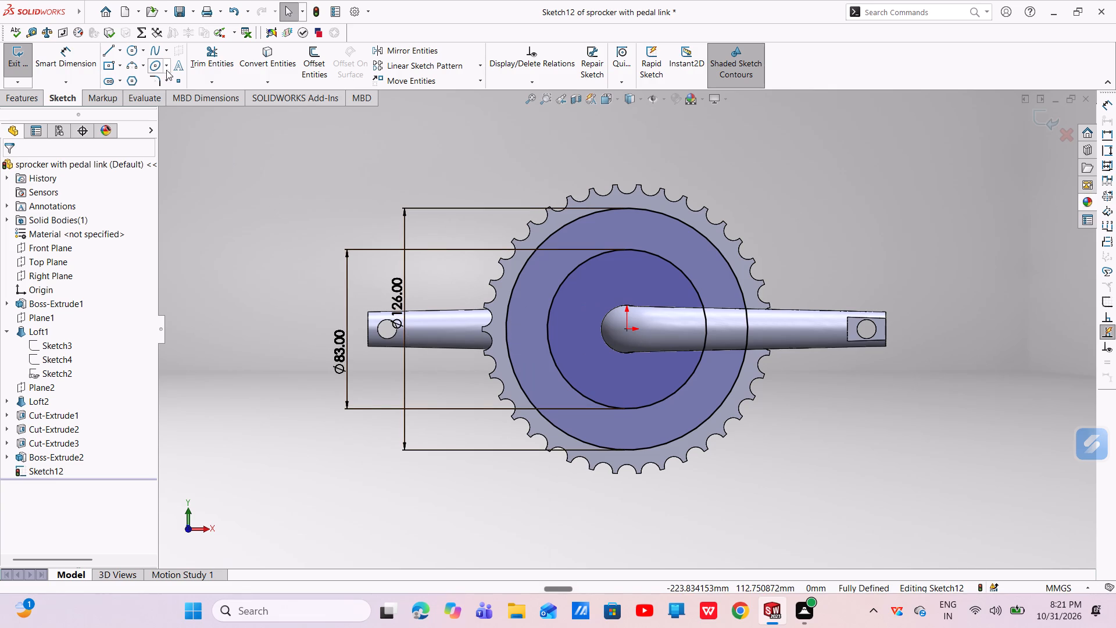
Draw a vertical centreline from the top of the 126 mm circle down to the origin.
{"action": "left_click", "coordinate": [119, 52]}
{"action": "left_click", "coordinate": [126, 80]}
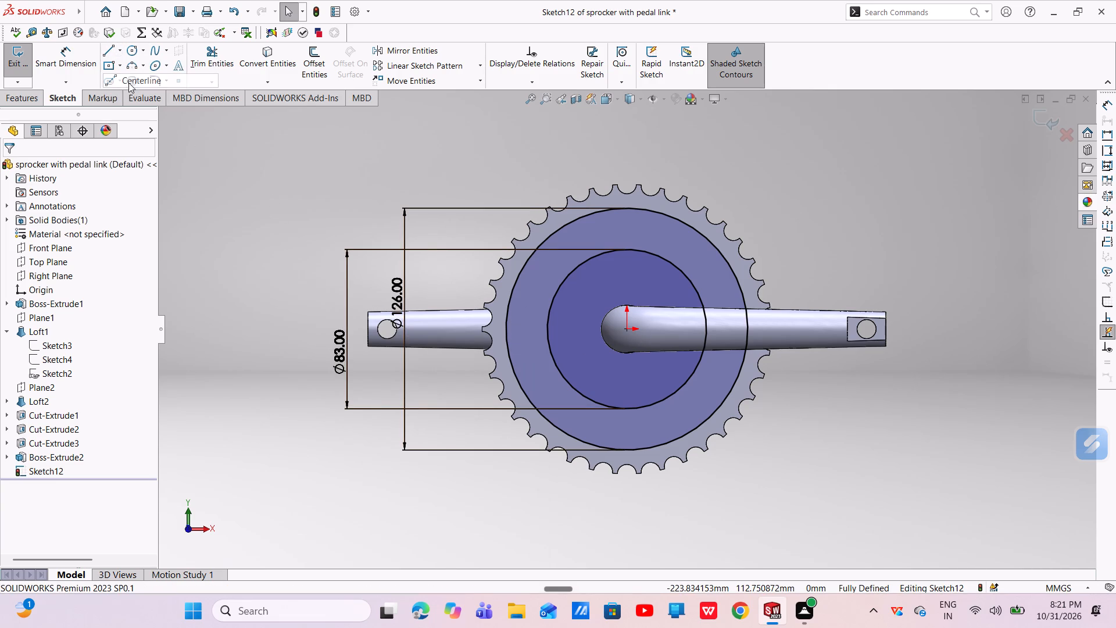
{"action": "left_click", "coordinate": [627, 208]}
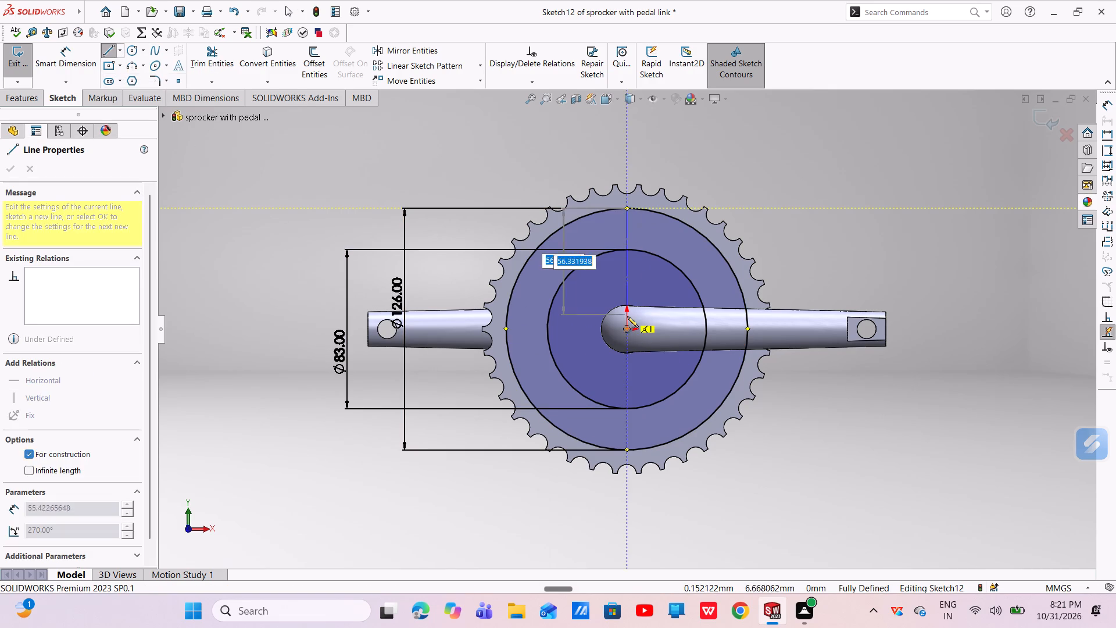
{"action": "left_click", "coordinate": [625, 330]}
{"action": "right_click", "coordinate": [625, 331]}
{"action": "left_click", "coordinate": [640, 338]}
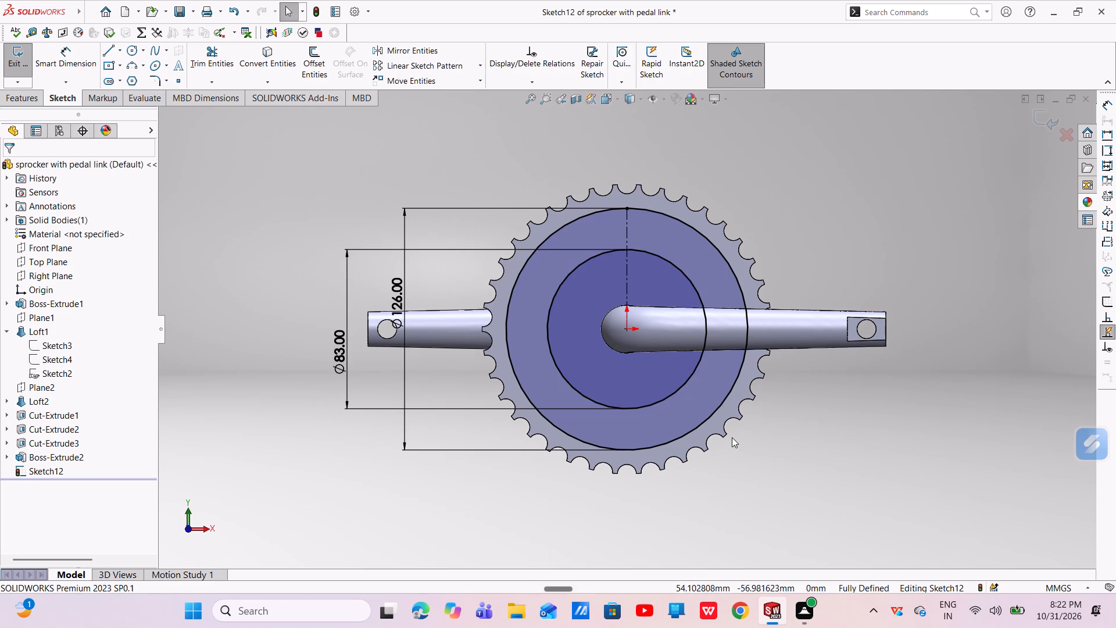
Draw a vertical line about 27 mm long crossing both circles, about 6 mm from the centreline on its +X side.
{"action": "scroll", "coordinate": [707, 248], "scroll_direction": "down", "scroll_amount": 3}
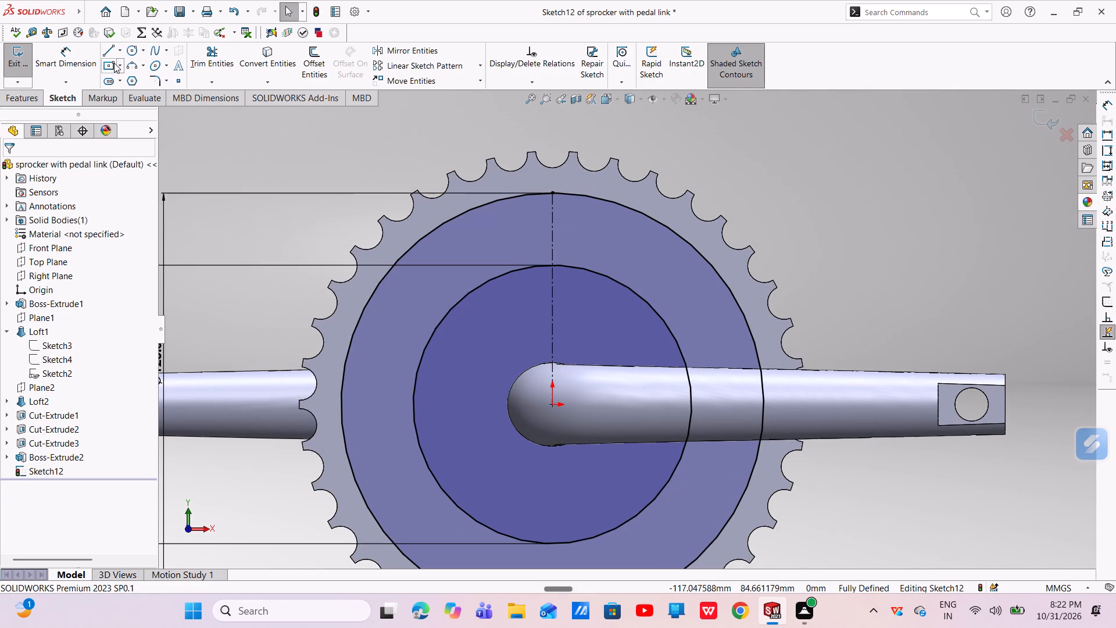
{"action": "left_click", "coordinate": [111, 58]}
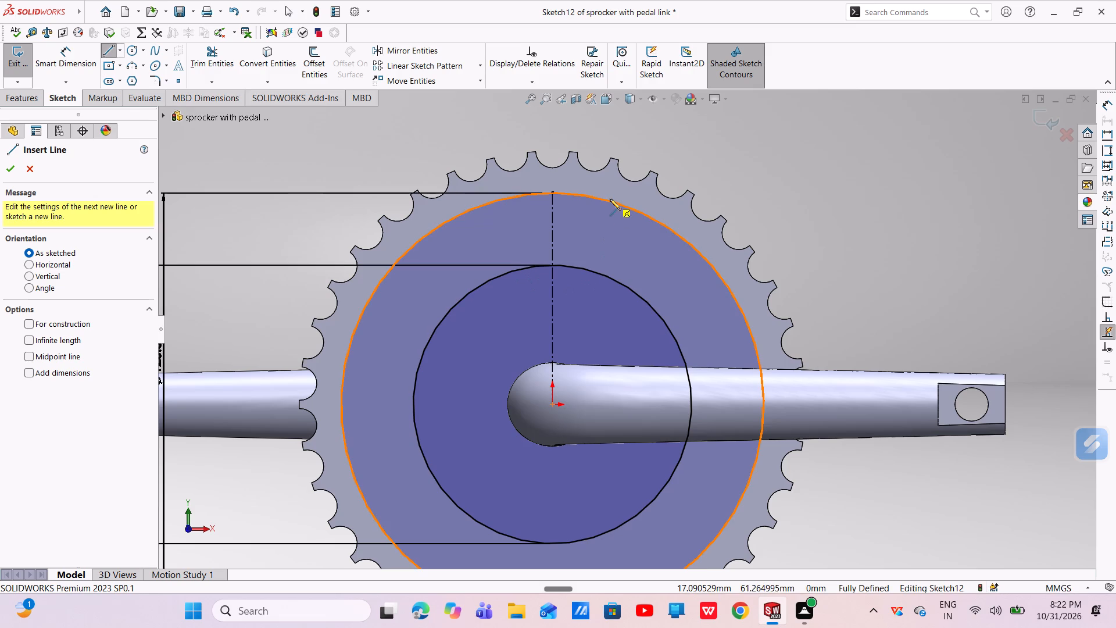
{"action": "left_click", "coordinate": [573, 188]}
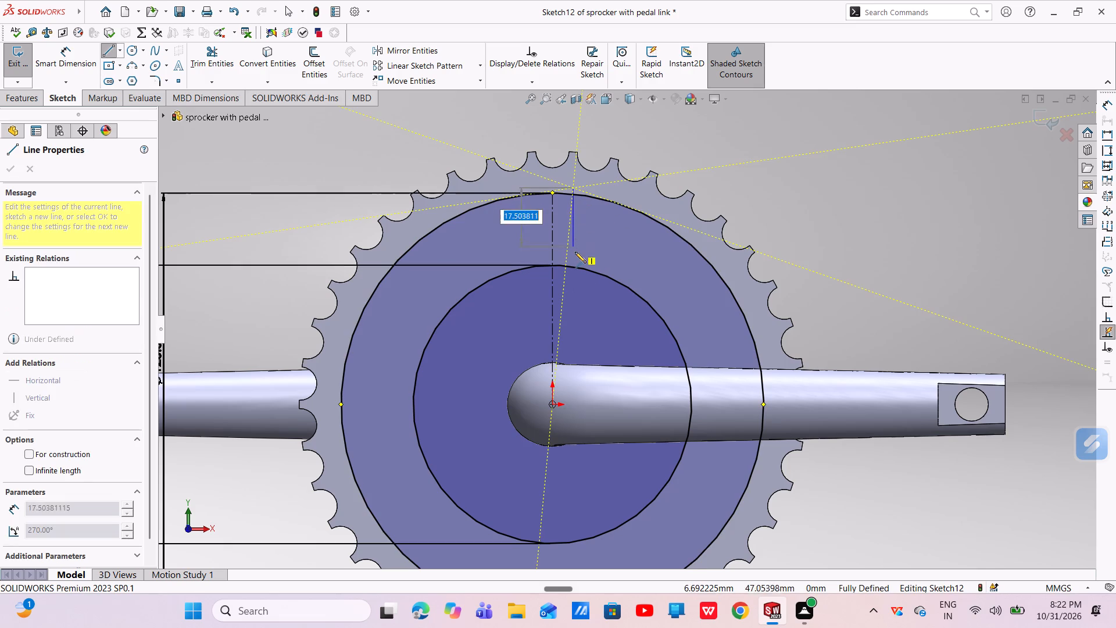
{"action": "left_click", "coordinate": [574, 278]}
{"action": "right_click", "coordinate": [574, 278]}
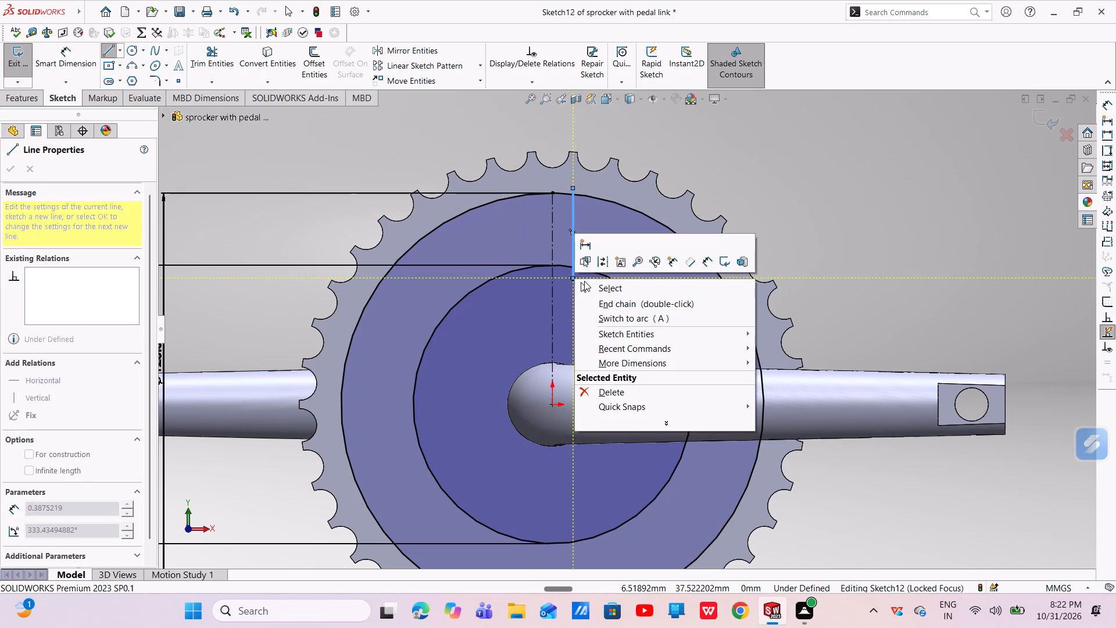
{"action": "left_click", "coordinate": [589, 287]}
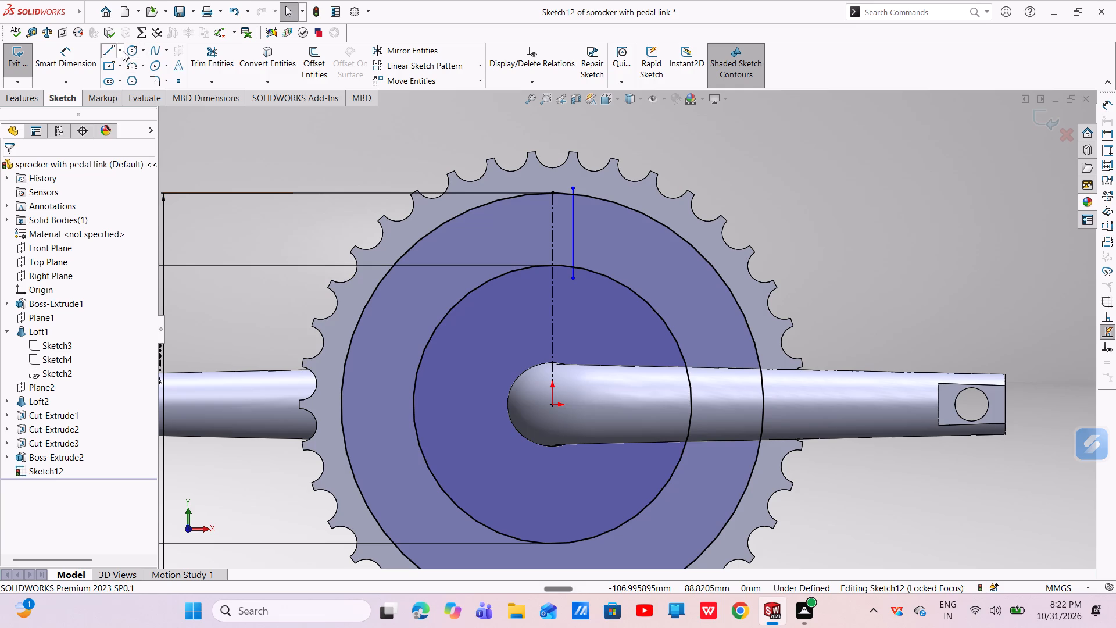
Draw a line sloping about 35° across the upper +X part of the inner circle and extend its outer end past the outer circle.
{"action": "left_click", "coordinate": [112, 52]}
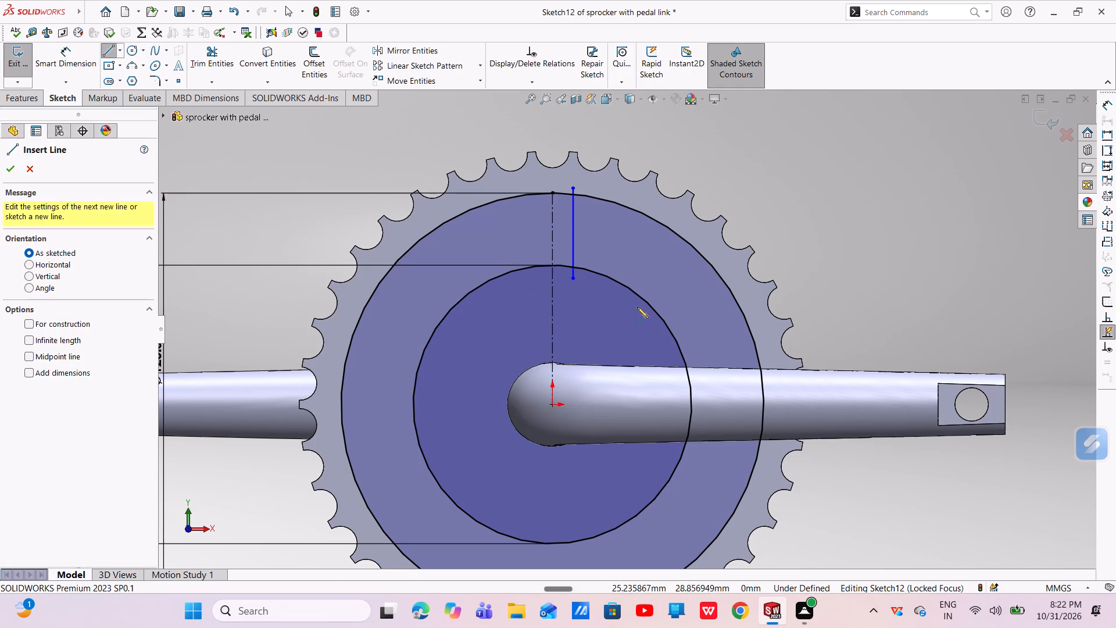
{"action": "left_click_drag", "start_coordinate": [627, 302], "coordinate": [654, 283]}
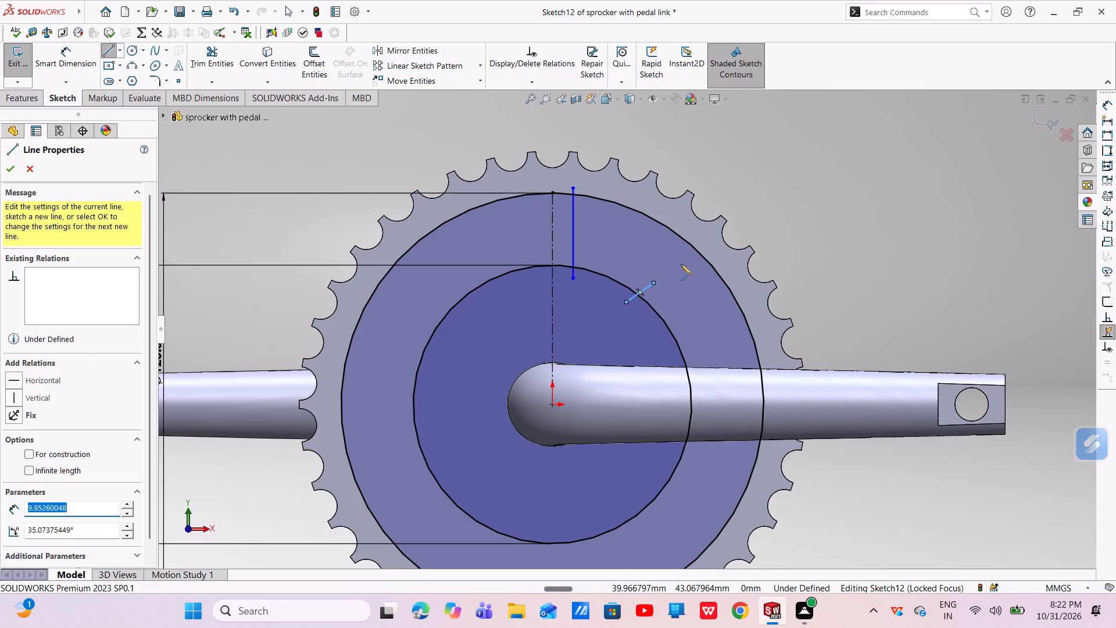
{"action": "key", "text": "Escape"}
{"action": "key", "text": "Escape"}
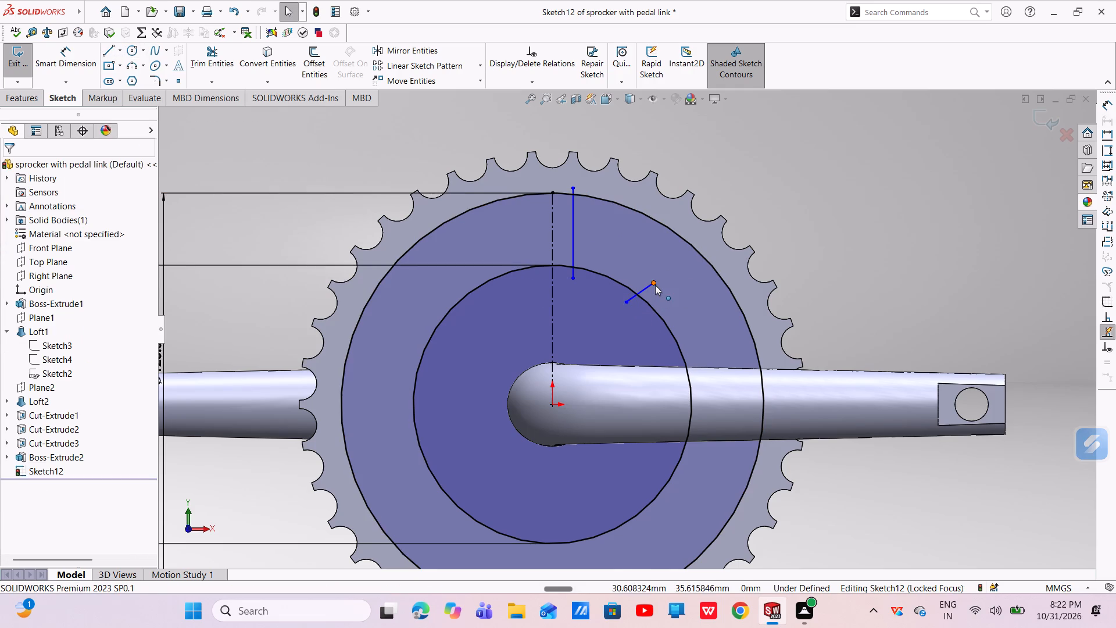
{"action": "left_click_drag", "start_coordinate": [654, 284], "coordinate": [706, 248]}
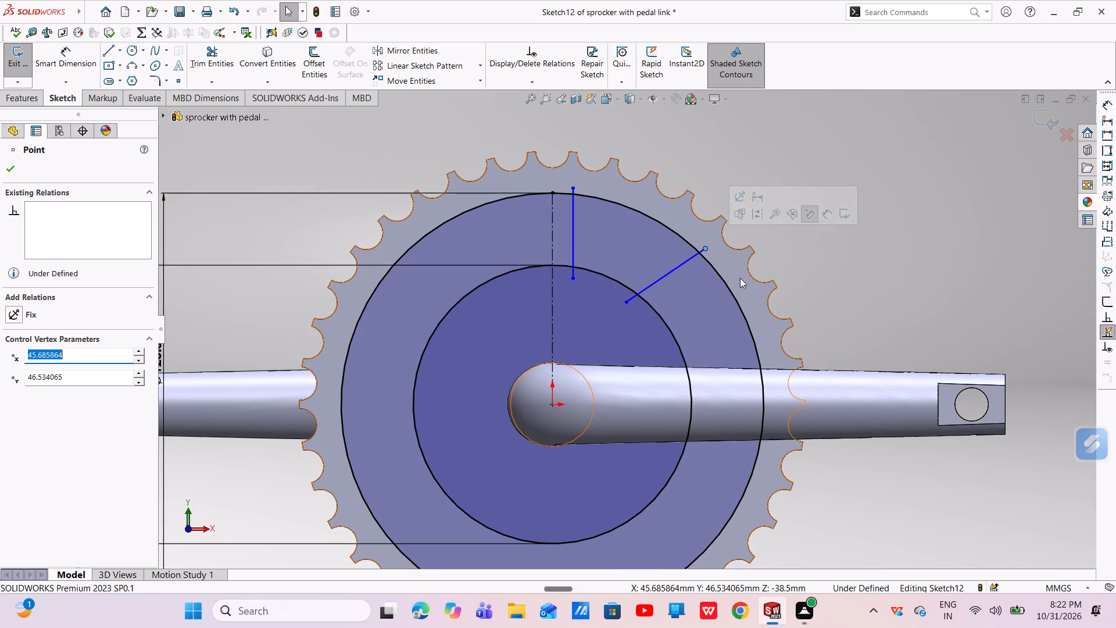
{"action": "key", "text": "Escape"}
{"action": "key", "text": "Escape"}
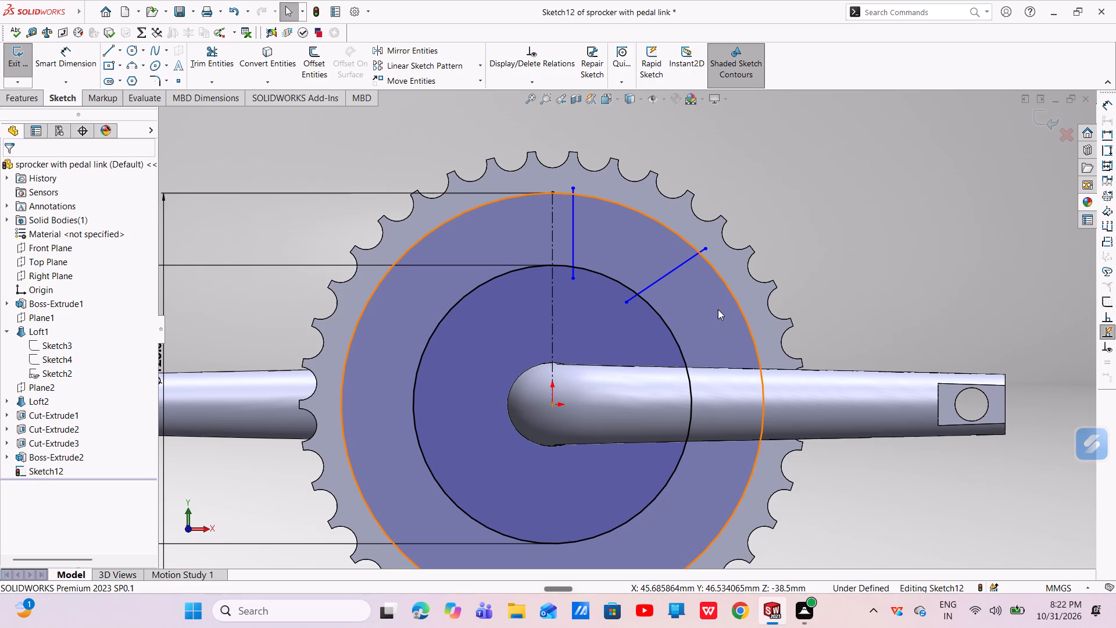
Dimension the distance between the vertical centreline and the vertical line as 5 mm.
{"action": "scroll", "coordinate": [609, 231], "scroll_direction": "down", "scroll_amount": 5}
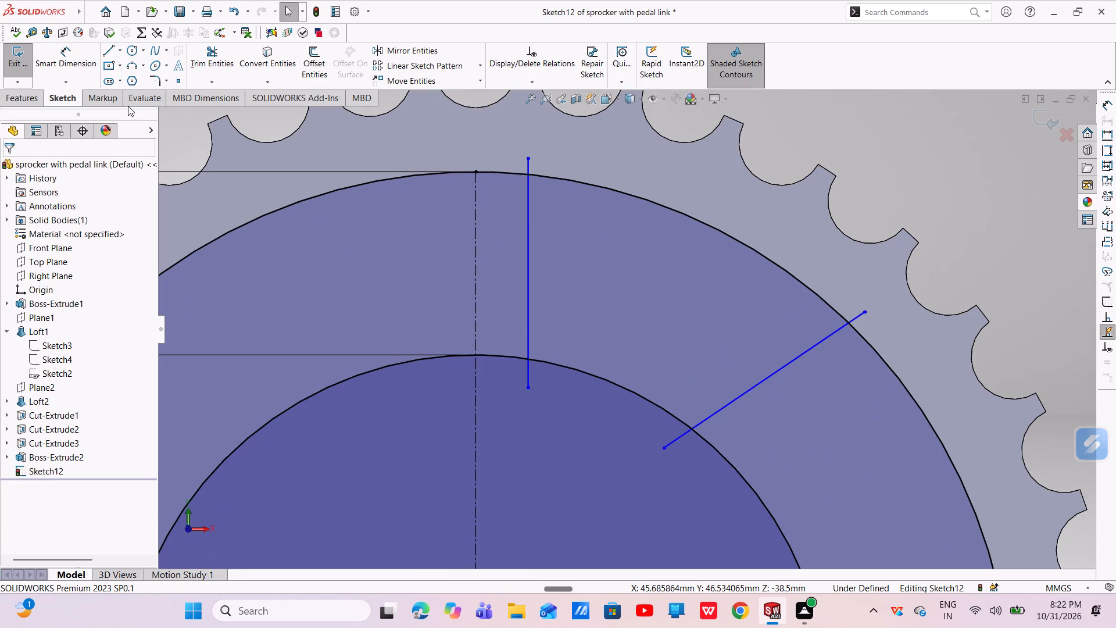
{"action": "left_click", "coordinate": [52, 70]}
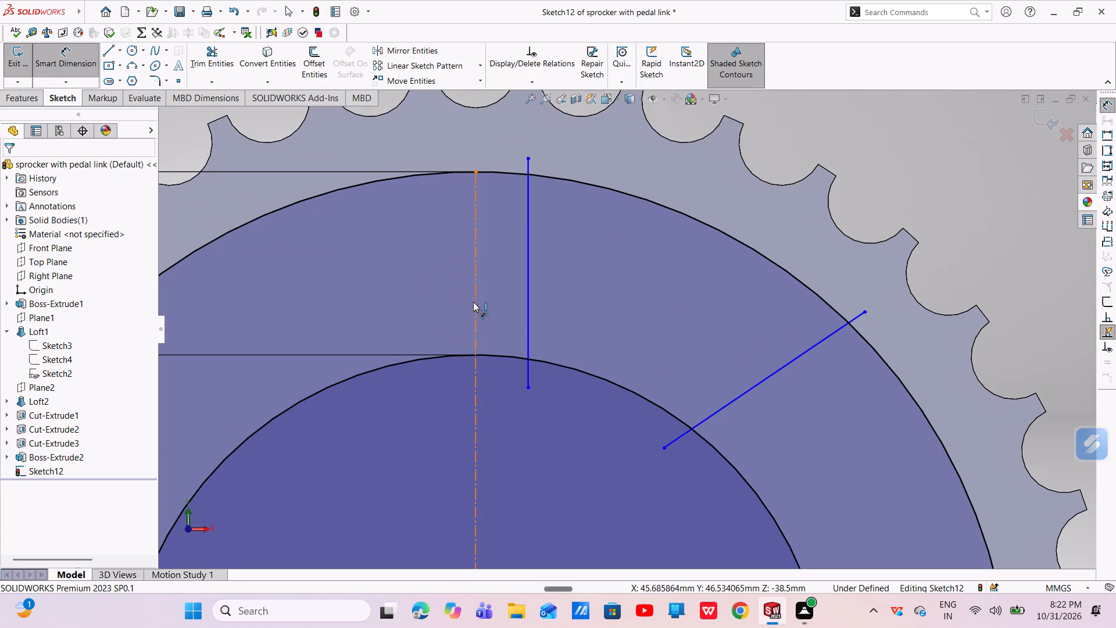
{"action": "left_click", "coordinate": [473, 302]}
{"action": "left_click", "coordinate": [525, 298]}
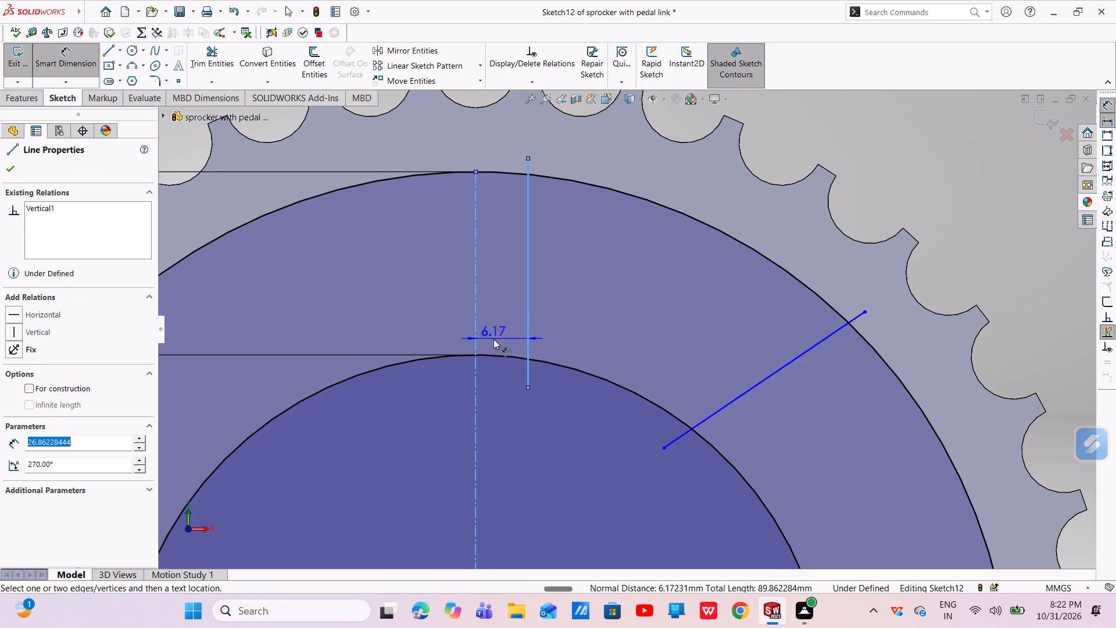
{"action": "left_click", "coordinate": [493, 339]}
{"action": "key", "text": "BackSpace"}
{"action": "key", "text": "5"}
{"action": "key", "text": "Return"}
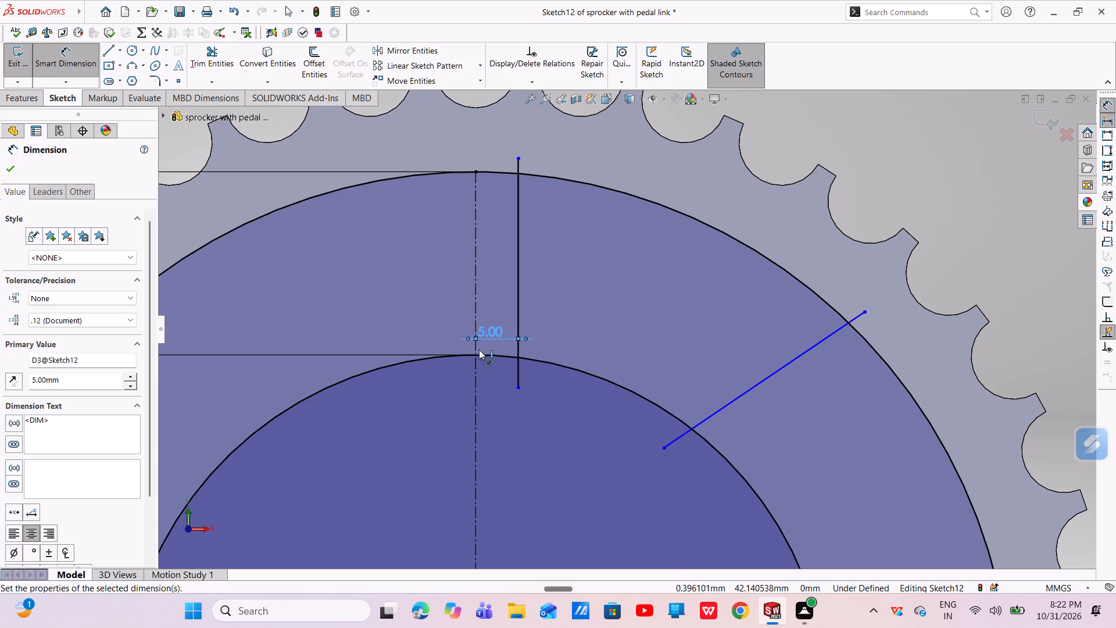
Dimension the angle between the vertical line and the sloping line as 60°.
{"action": "left_click", "coordinate": [516, 297]}
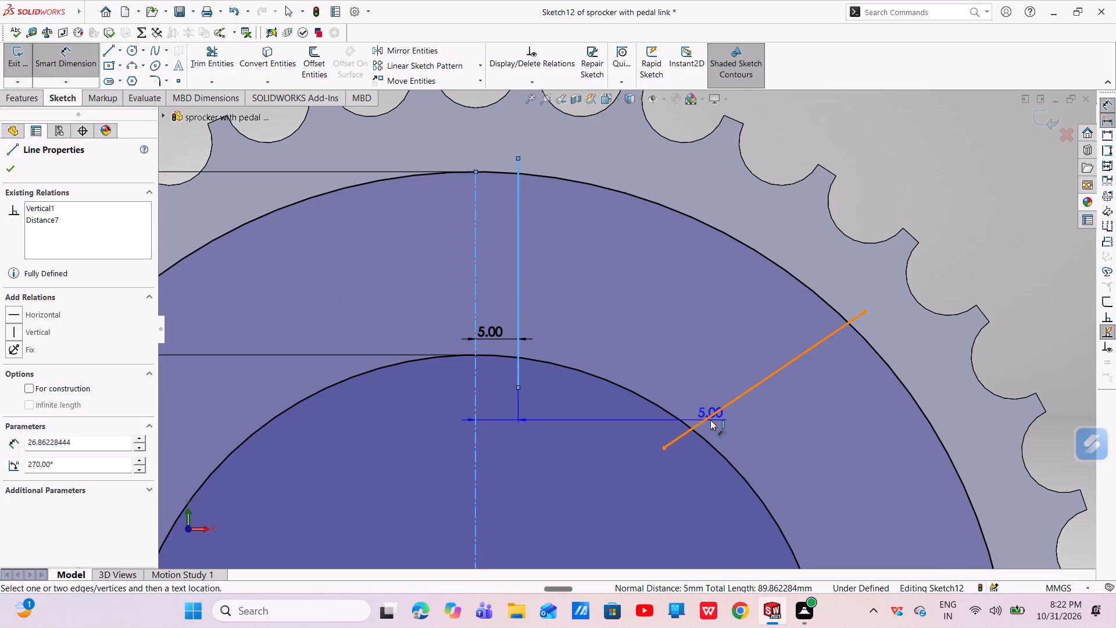
{"action": "left_click", "coordinate": [710, 420]}
{"action": "left_click", "coordinate": [659, 361]}
{"action": "key", "text": "BackSpace"}
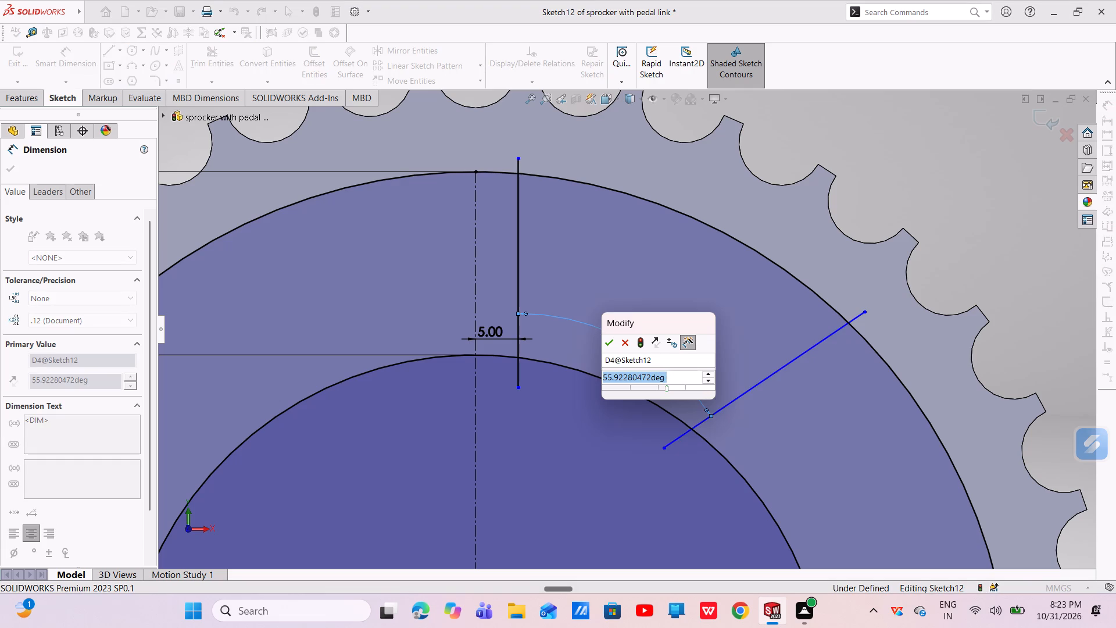
{"action": "type", "text": "60"}
{"action": "key", "text": "Return"}
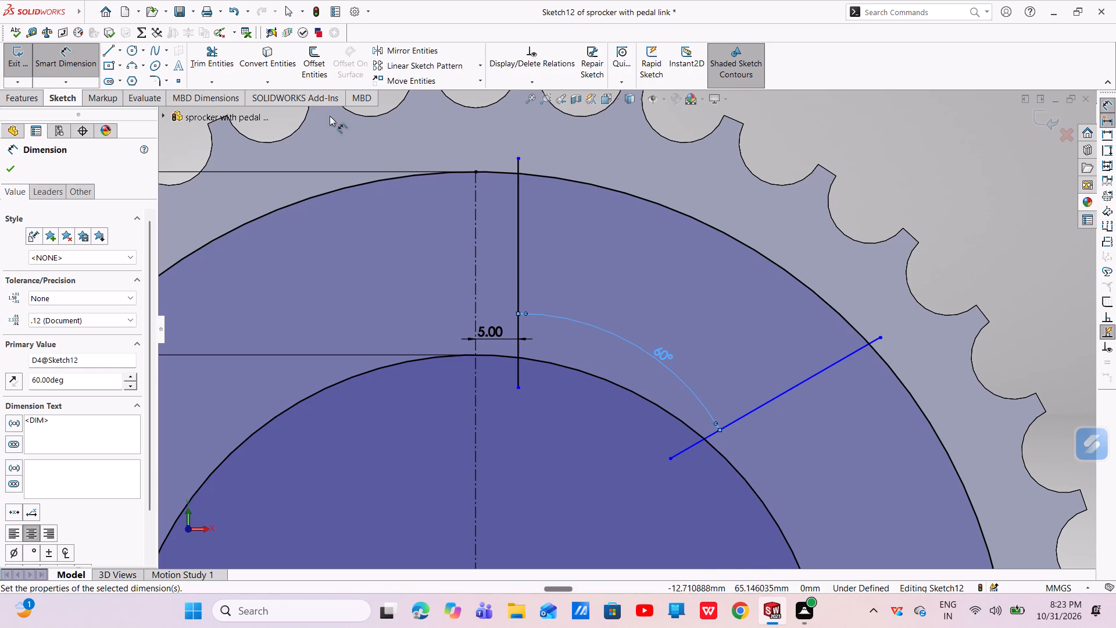
Trim both circles so that only their arcs between the vertical line and the sloping line remain.
{"action": "left_click", "coordinate": [207, 64]}
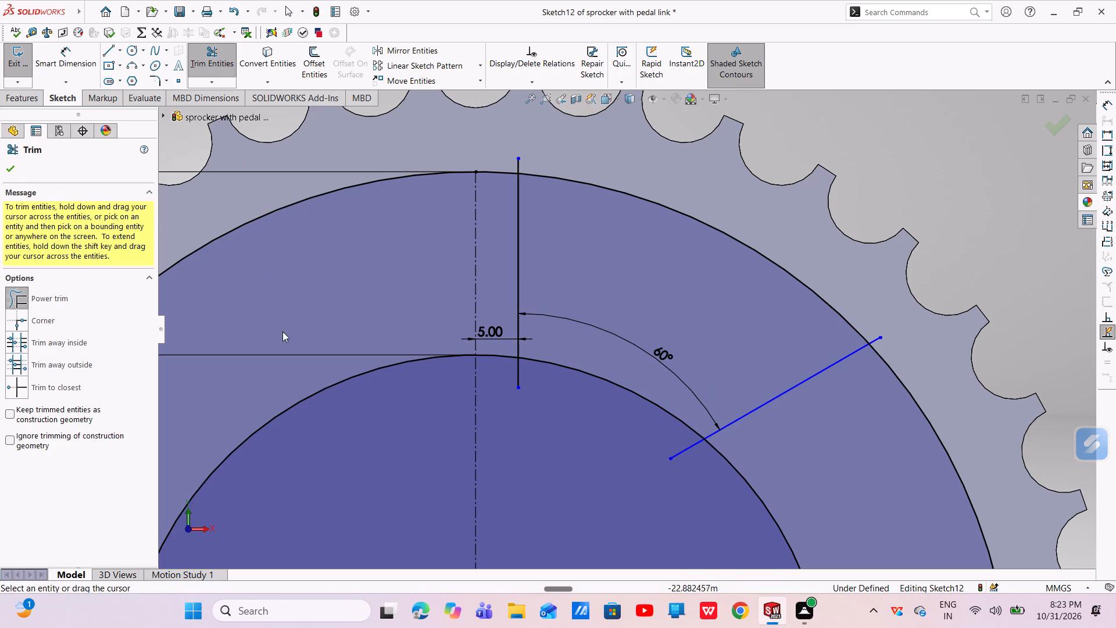
{"action": "left_click_drag", "start_coordinate": [220, 197], "coordinate": [330, 428]}
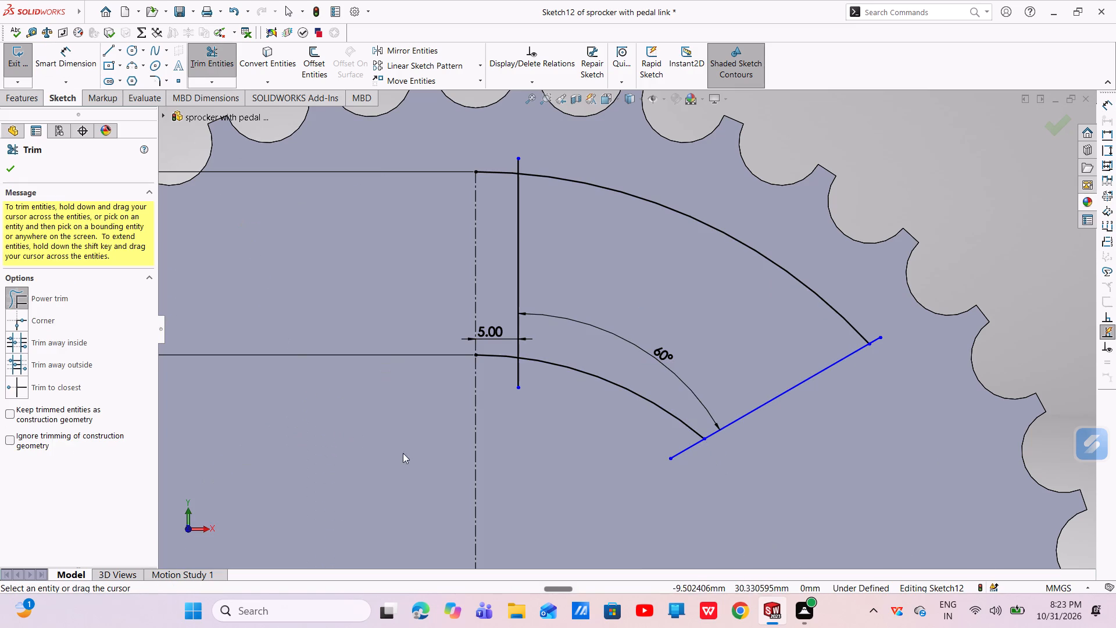
{"action": "scroll", "coordinate": [515, 401], "scroll_direction": "down", "scroll_amount": 3}
{"action": "left_click_drag", "start_coordinate": [507, 347], "coordinate": [506, 288]}
{"action": "scroll", "coordinate": [503, 292], "scroll_direction": "up", "scroll_amount": 6}
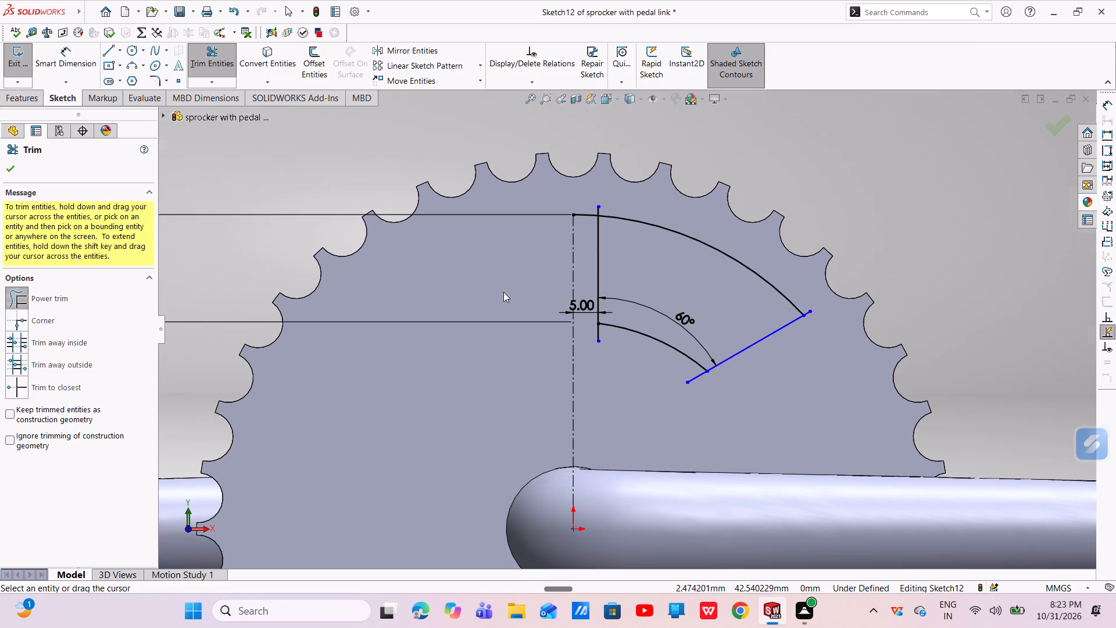
{"action": "left_click_drag", "start_coordinate": [585, 197], "coordinate": [582, 219]}
{"action": "scroll", "coordinate": [662, 367], "scroll_direction": "down", "scroll_amount": 3}
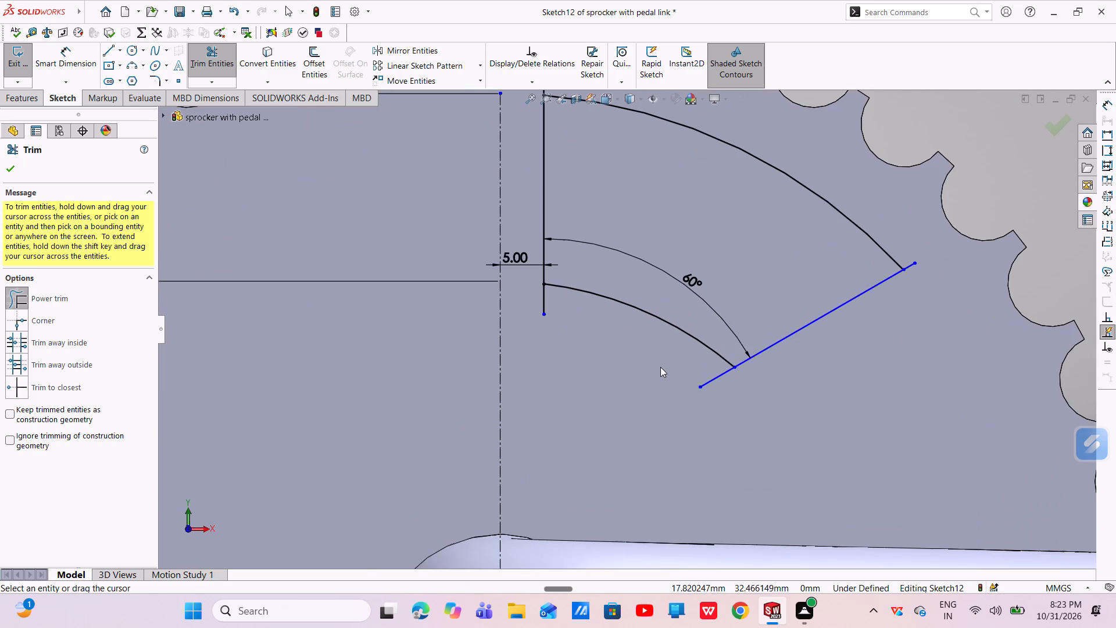
Trim the overhanging ends of the vertical and sloping lines beyond both arcs, leaving a closed sector-shaped profile.
{"action": "left_click_drag", "start_coordinate": [675, 365], "coordinate": [731, 391]}
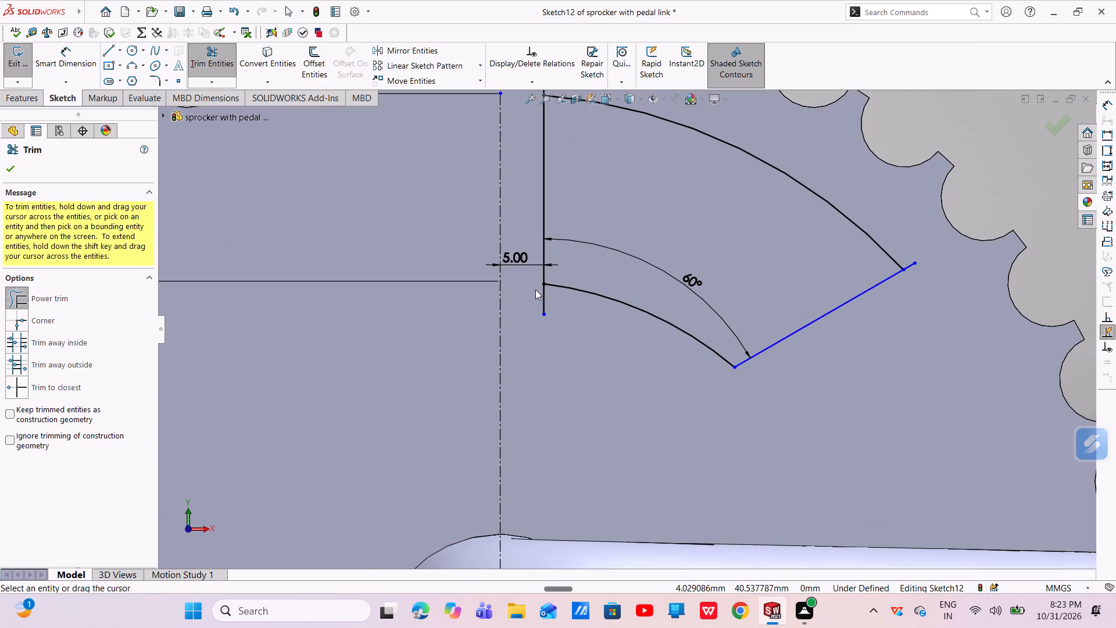
{"action": "left_click_drag", "start_coordinate": [535, 290], "coordinate": [557, 305]}
{"action": "scroll", "coordinate": [569, 287], "scroll_direction": "up", "scroll_amount": 4}
{"action": "scroll", "coordinate": [610, 233], "scroll_direction": "down", "scroll_amount": 4}
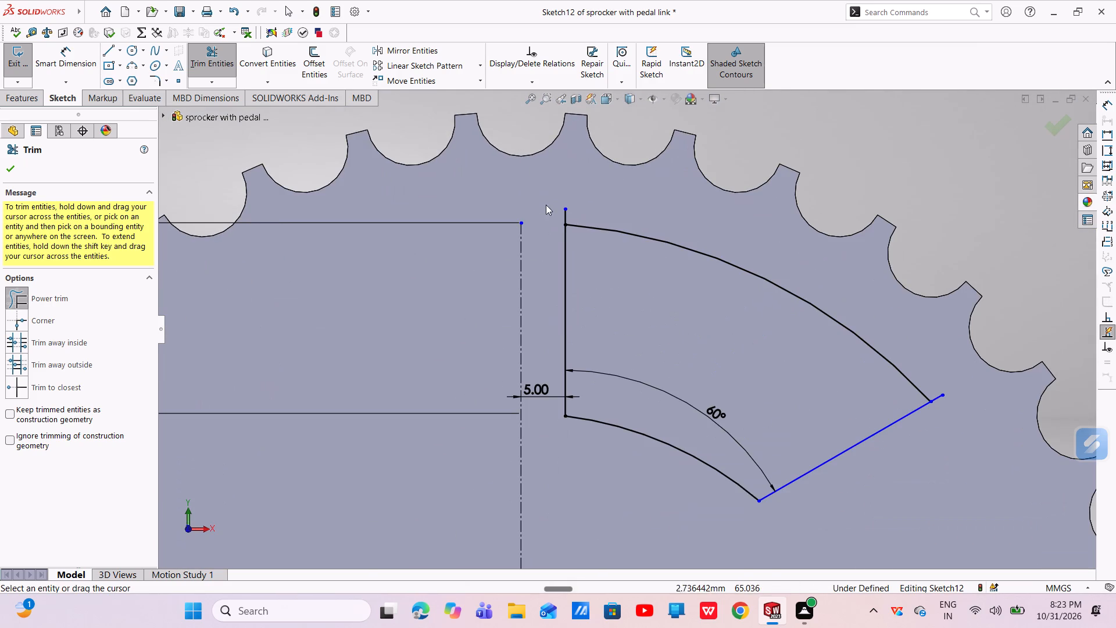
{"action": "left_click_drag", "start_coordinate": [546, 205], "coordinate": [573, 212]}
{"action": "scroll", "coordinate": [611, 245], "scroll_direction": "up", "scroll_amount": 2}
{"action": "scroll", "coordinate": [818, 397], "scroll_direction": "down", "scroll_amount": 4}
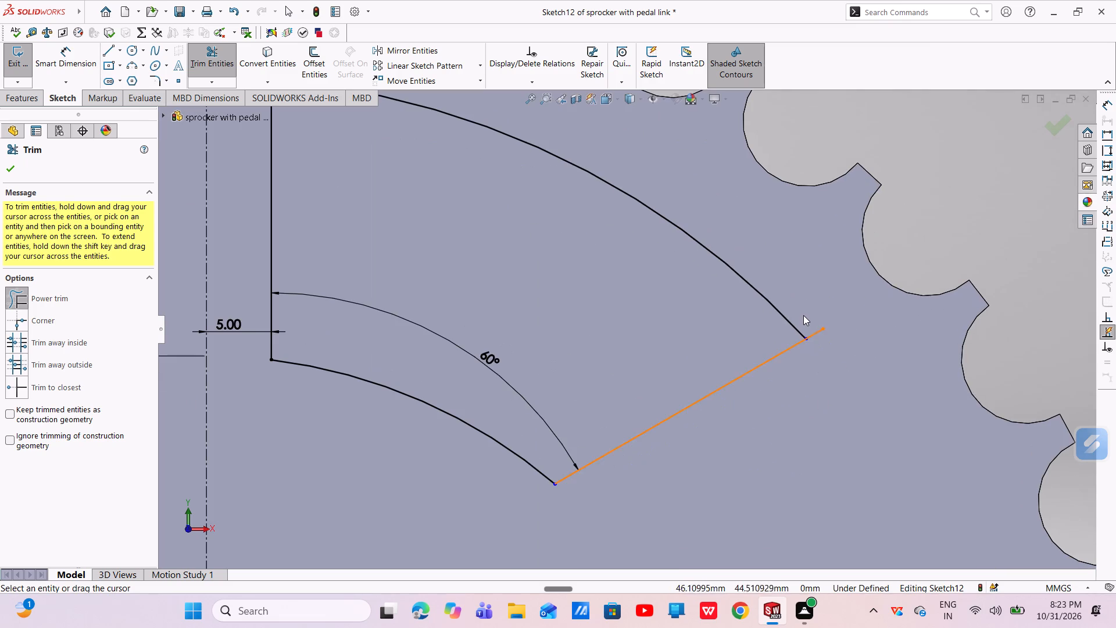
{"action": "left_click_drag", "start_coordinate": [803, 313], "coordinate": [837, 348]}
{"action": "scroll", "coordinate": [815, 400], "scroll_direction": "up", "scroll_amount": 3}
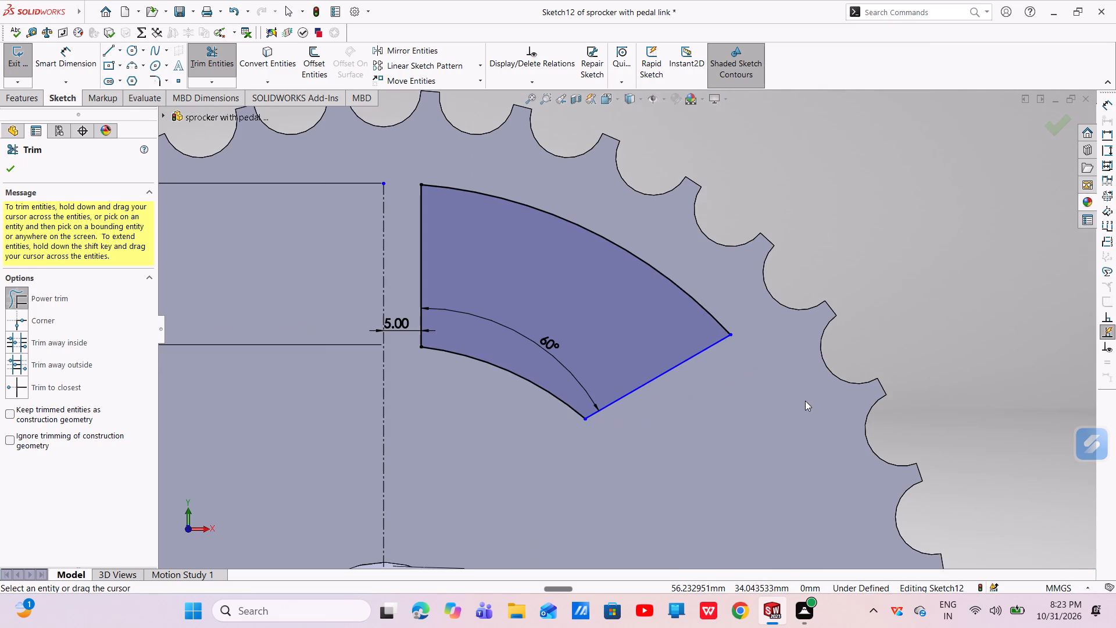
{"action": "key", "text": "Escape"}
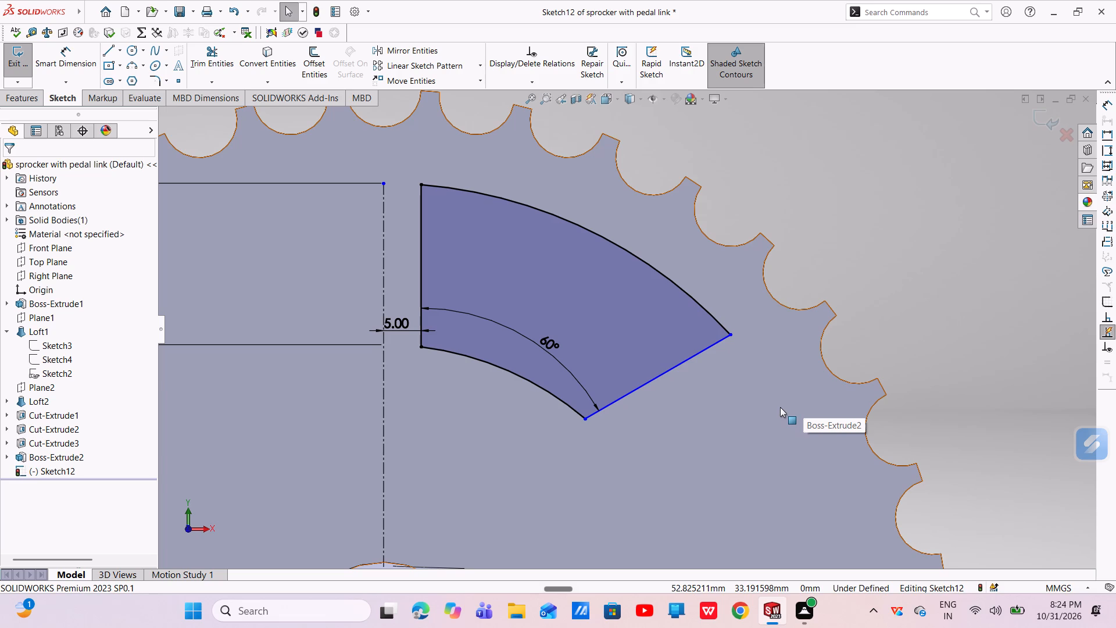
Draw a sloping centreline from the origin to beyond the sprocket's edge, roughly parallel to the sector's sloping side.
{"action": "scroll", "coordinate": [629, 416], "scroll_direction": "up", "scroll_amount": 5}
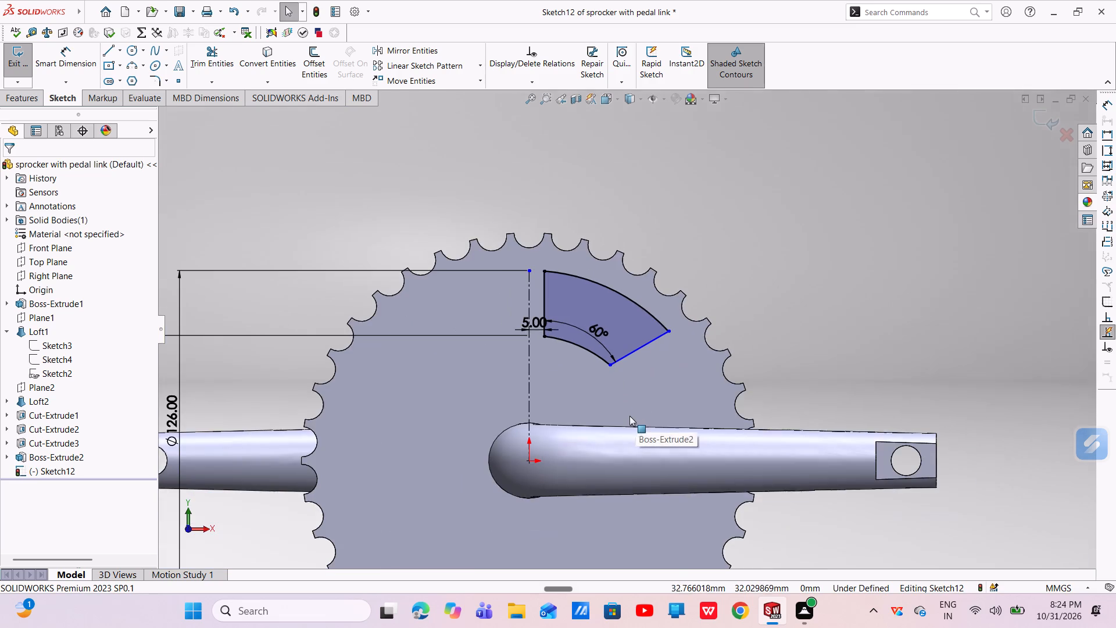
{"action": "scroll", "coordinate": [593, 438], "scroll_direction": "down", "scroll_amount": 1}
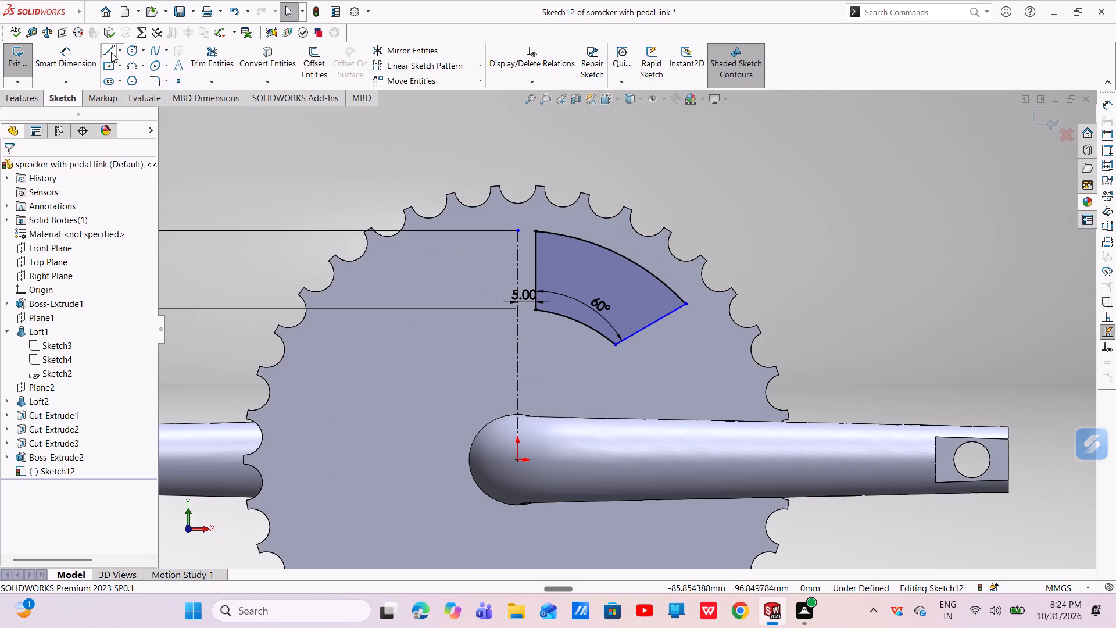
{"action": "left_click", "coordinate": [124, 55]}
{"action": "left_click", "coordinate": [121, 54]}
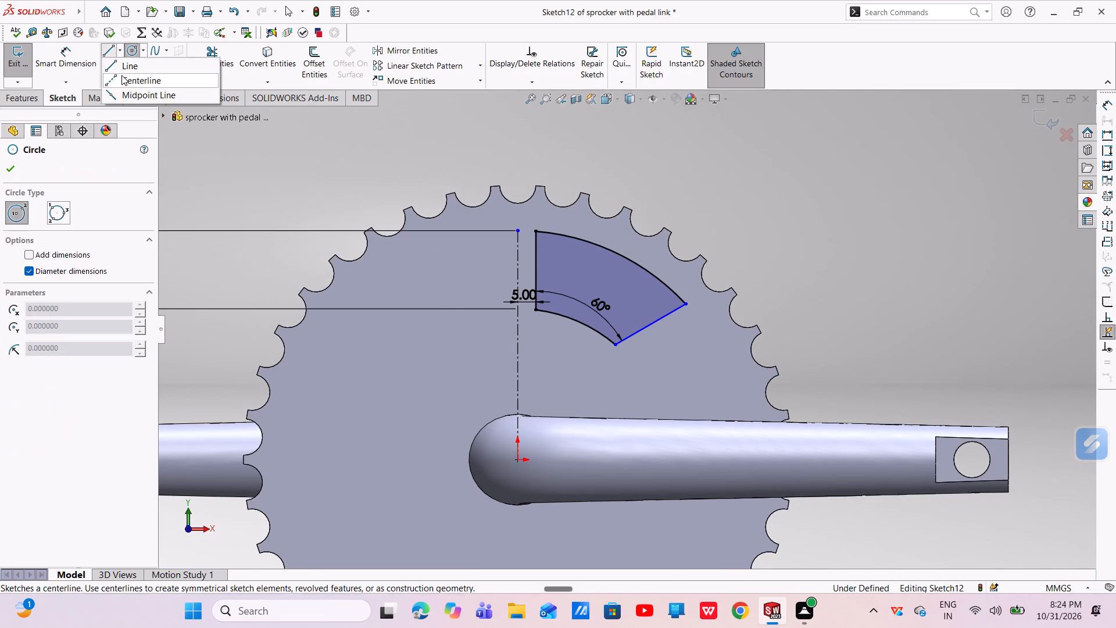
{"action": "left_click", "coordinate": [122, 76]}
{"action": "left_click", "coordinate": [517, 459]}
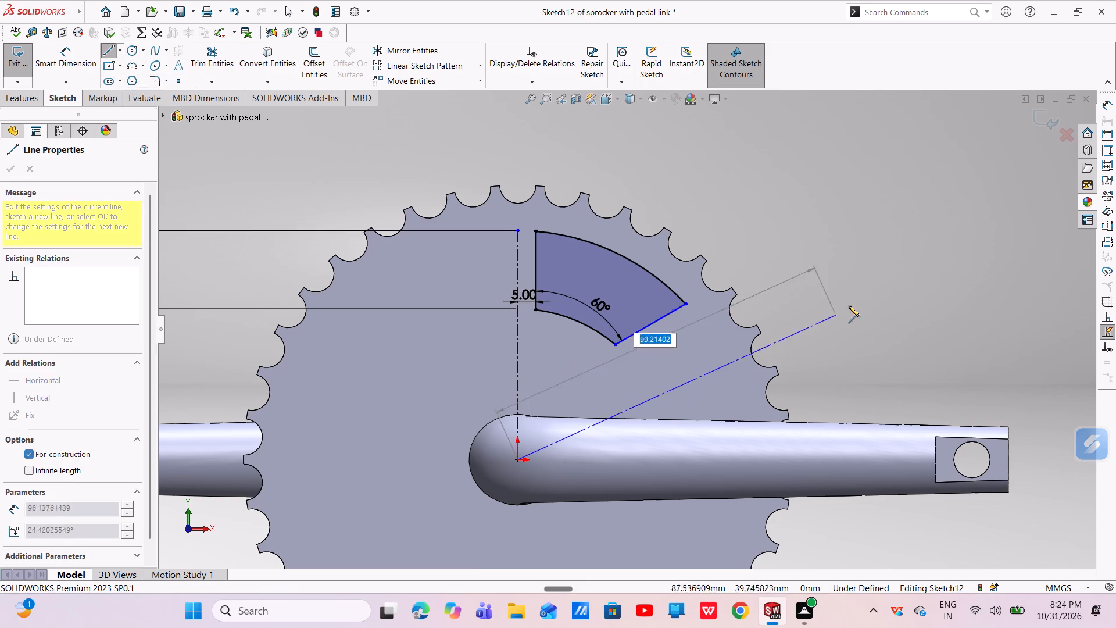
{"action": "left_click", "coordinate": [828, 281]}
{"action": "right_click", "coordinate": [828, 281]}
{"action": "left_click", "coordinate": [840, 289]}
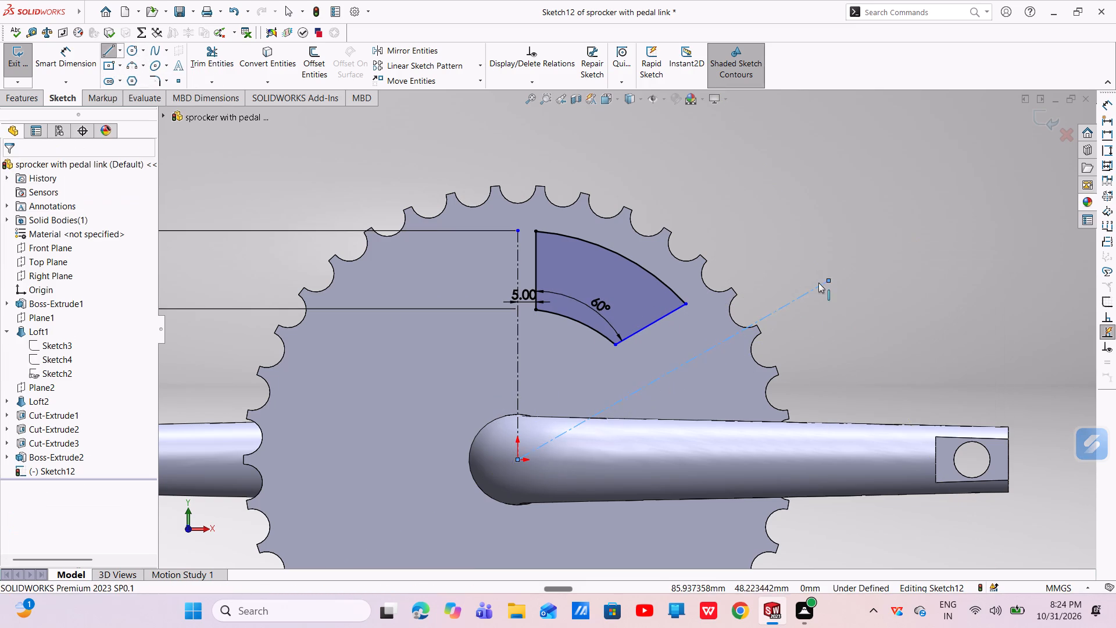
Dimension the angle between the vertical centreline and the sloping centreline as 60°.
{"action": "left_click", "coordinate": [84, 58]}
{"action": "left_click", "coordinate": [519, 379]}
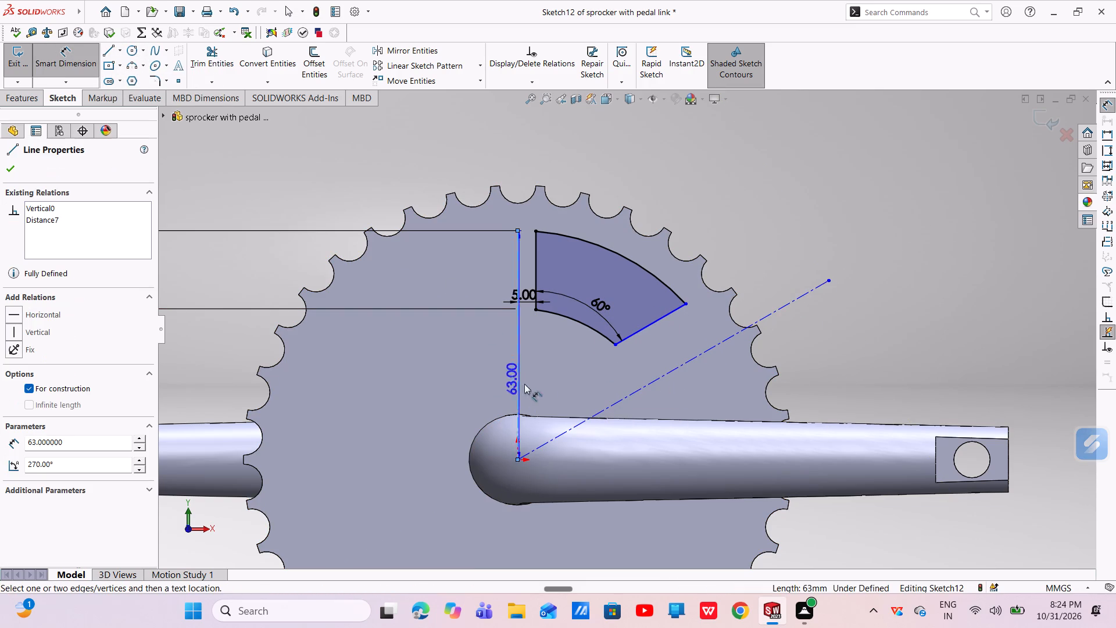
{"action": "left_click", "coordinate": [577, 423]}
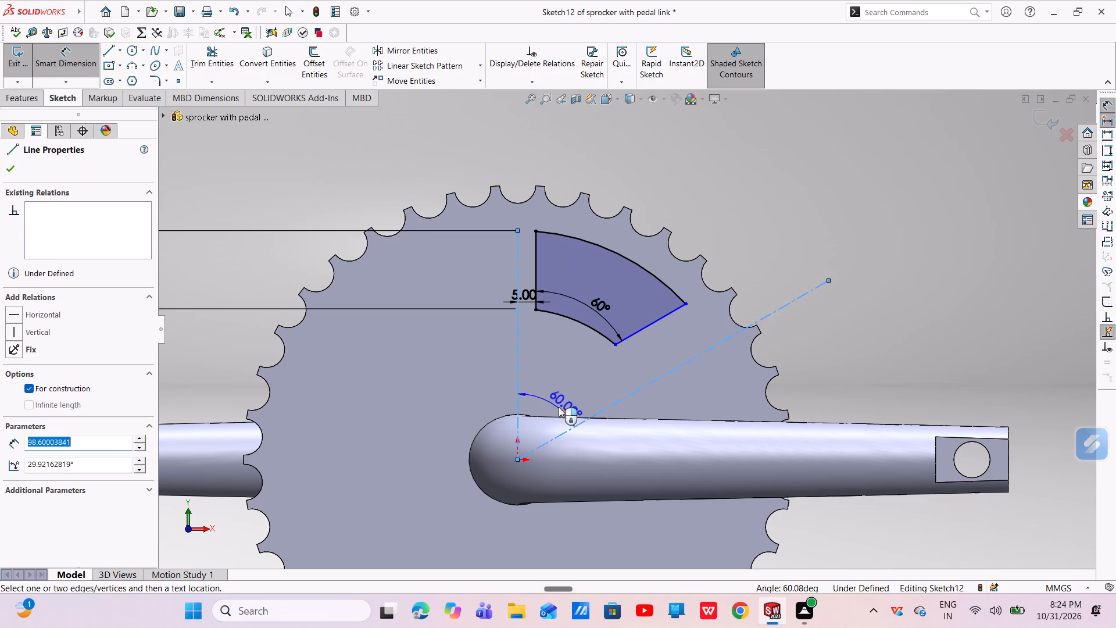
{"action": "left_click", "coordinate": [553, 402]}
{"action": "key", "text": "BackSpace"}
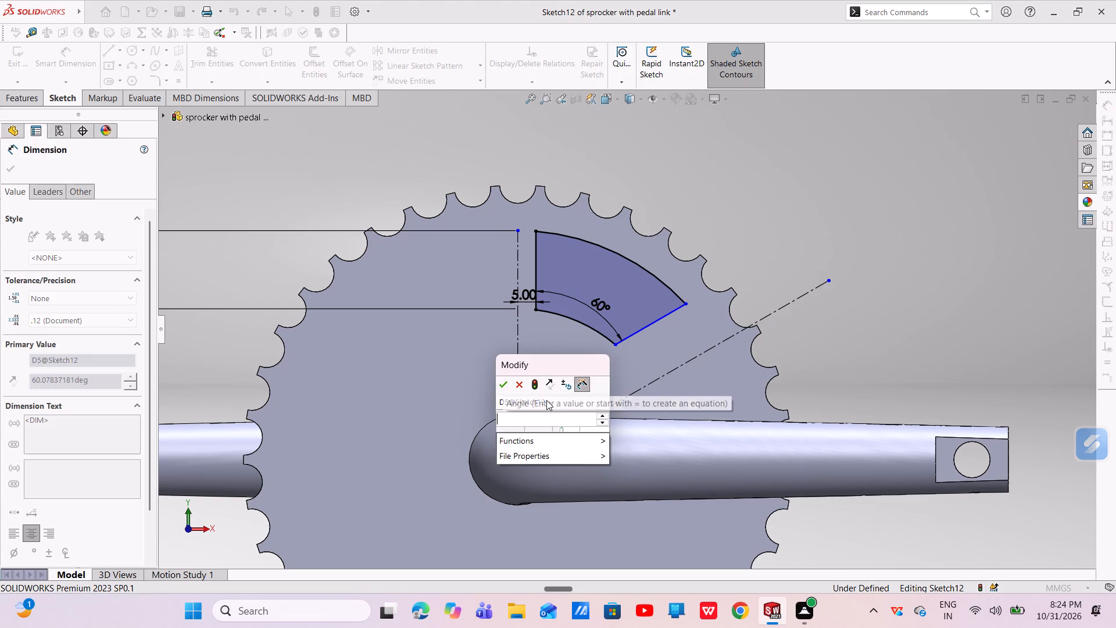
{"action": "key", "text": "6"}
{"action": "key", "text": "0"}
{"action": "key", "text": "Return"}
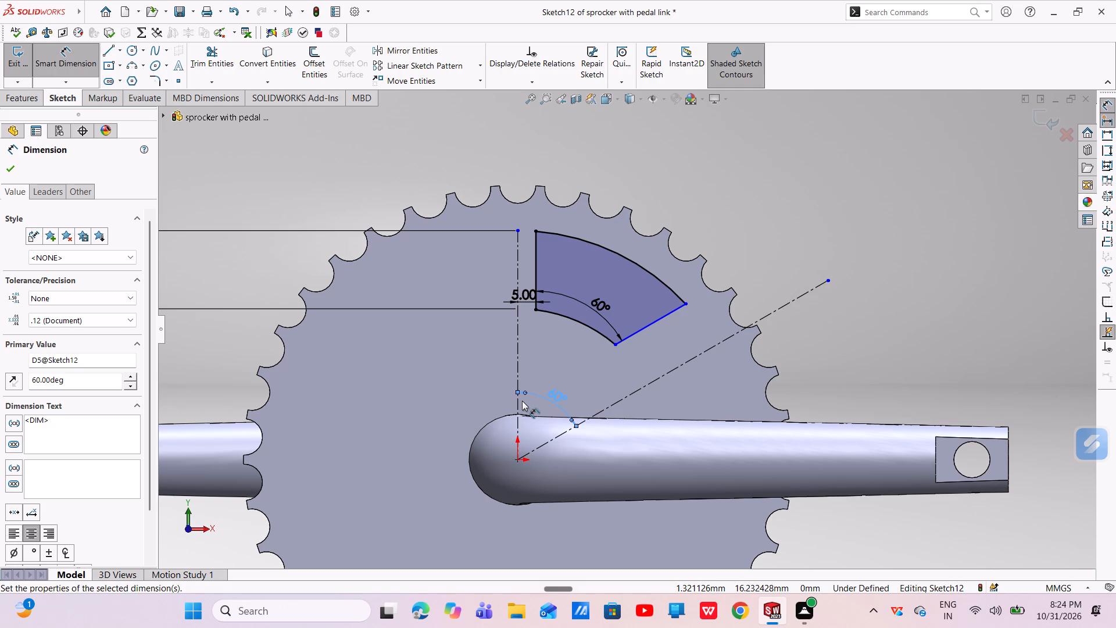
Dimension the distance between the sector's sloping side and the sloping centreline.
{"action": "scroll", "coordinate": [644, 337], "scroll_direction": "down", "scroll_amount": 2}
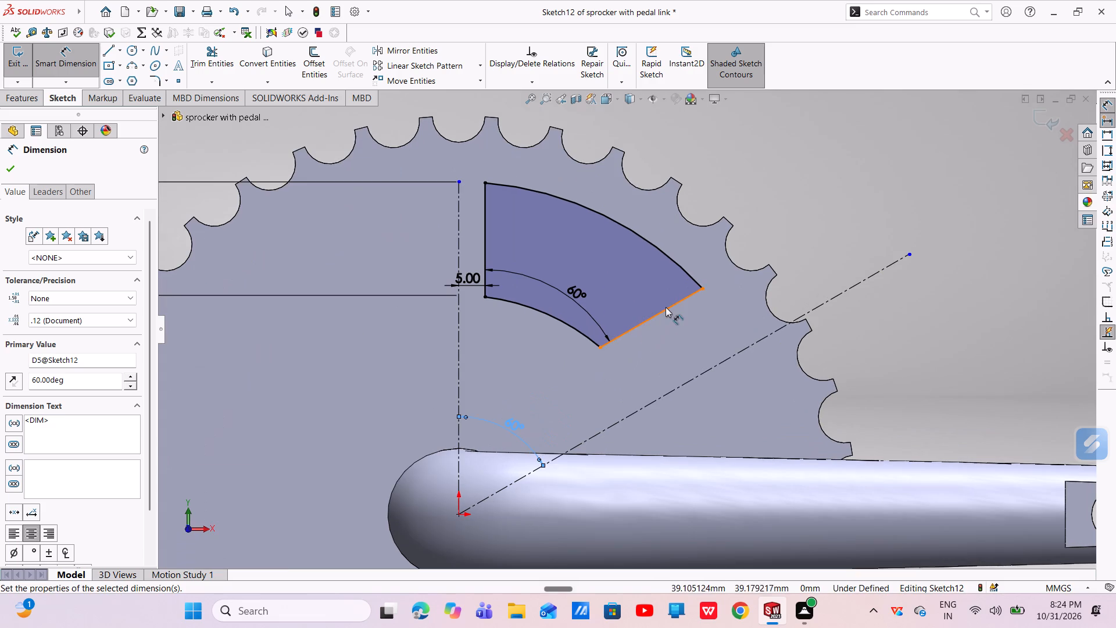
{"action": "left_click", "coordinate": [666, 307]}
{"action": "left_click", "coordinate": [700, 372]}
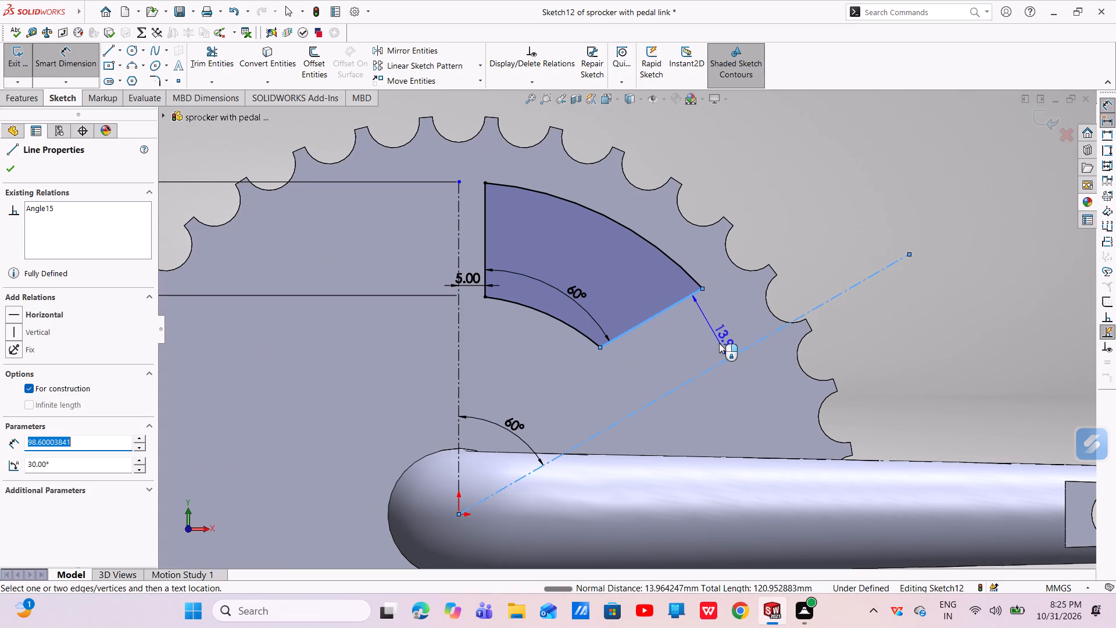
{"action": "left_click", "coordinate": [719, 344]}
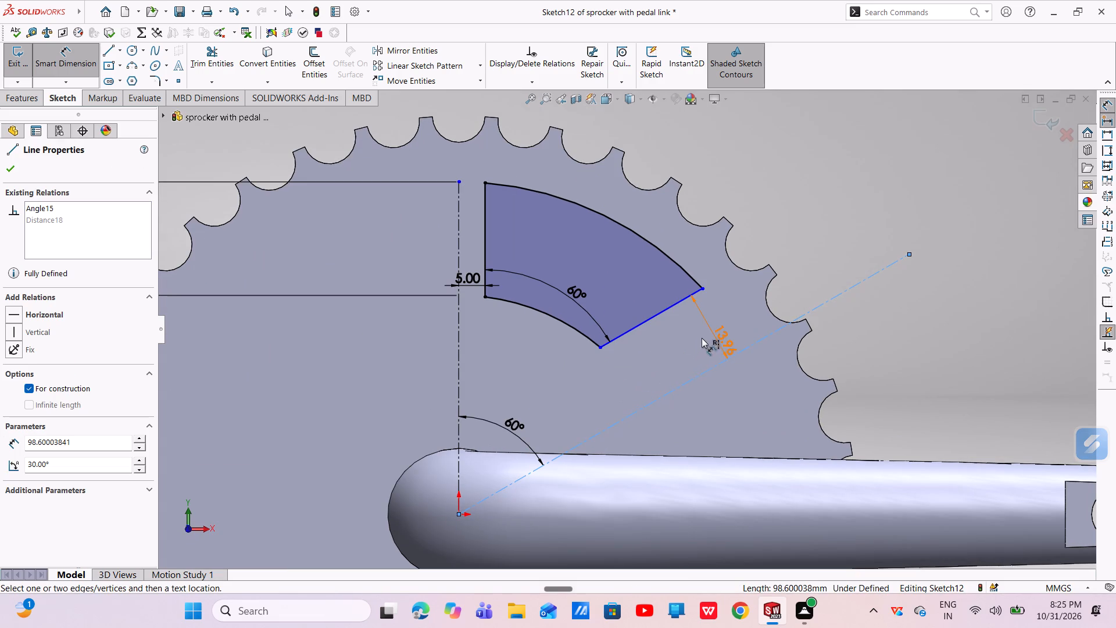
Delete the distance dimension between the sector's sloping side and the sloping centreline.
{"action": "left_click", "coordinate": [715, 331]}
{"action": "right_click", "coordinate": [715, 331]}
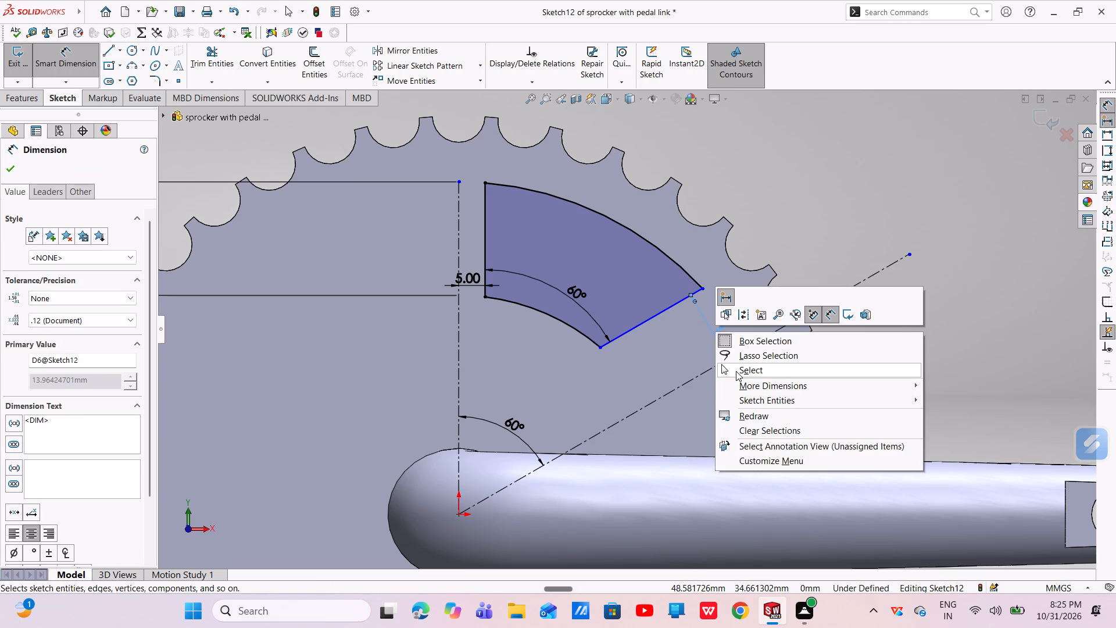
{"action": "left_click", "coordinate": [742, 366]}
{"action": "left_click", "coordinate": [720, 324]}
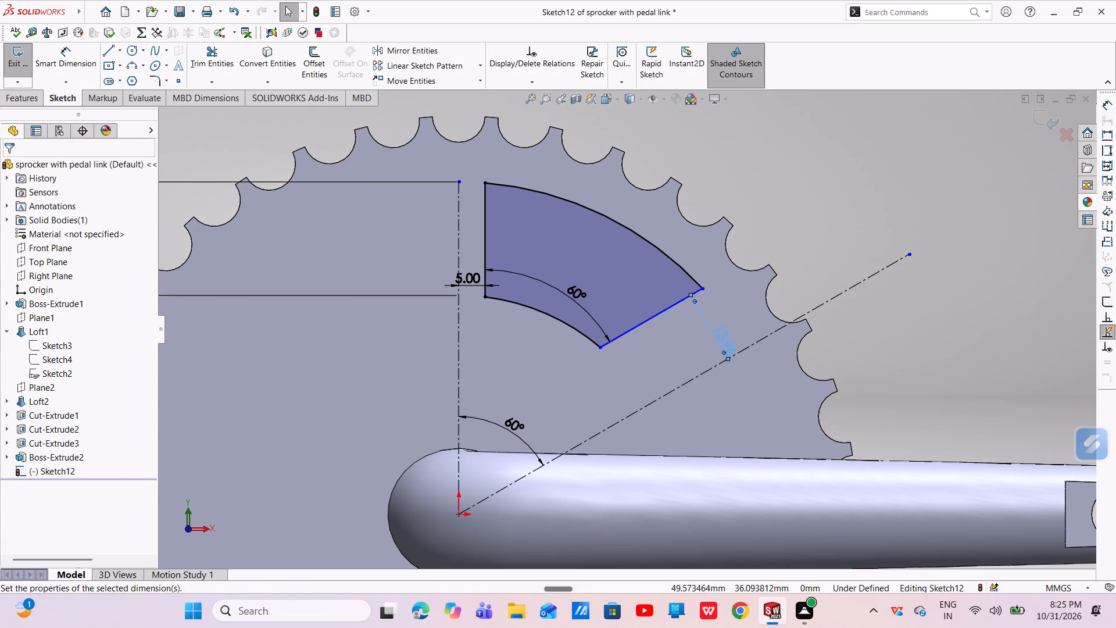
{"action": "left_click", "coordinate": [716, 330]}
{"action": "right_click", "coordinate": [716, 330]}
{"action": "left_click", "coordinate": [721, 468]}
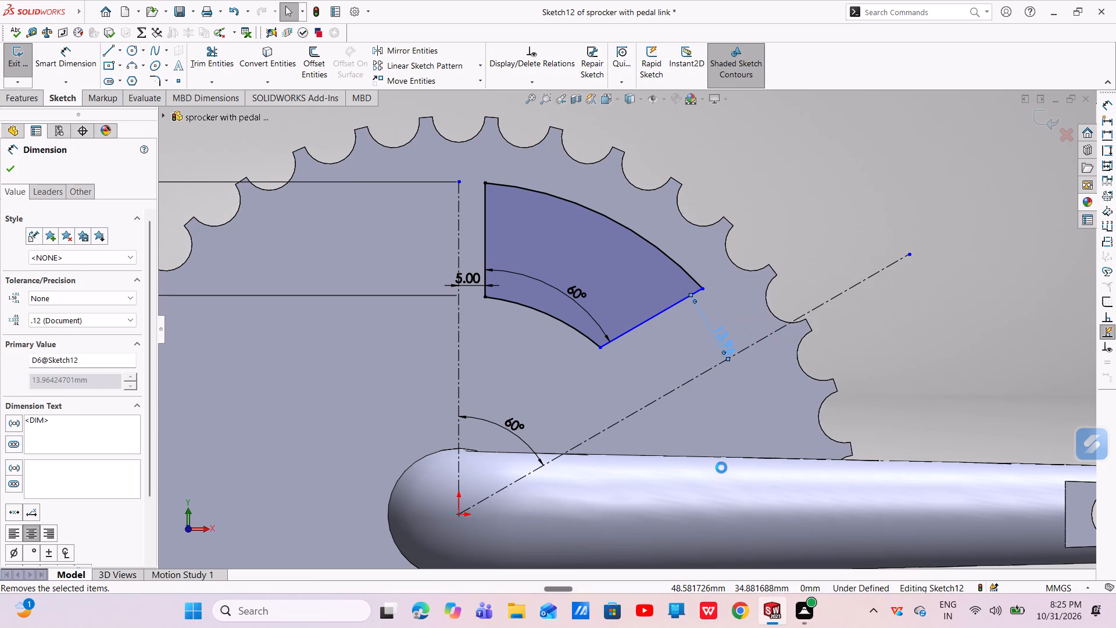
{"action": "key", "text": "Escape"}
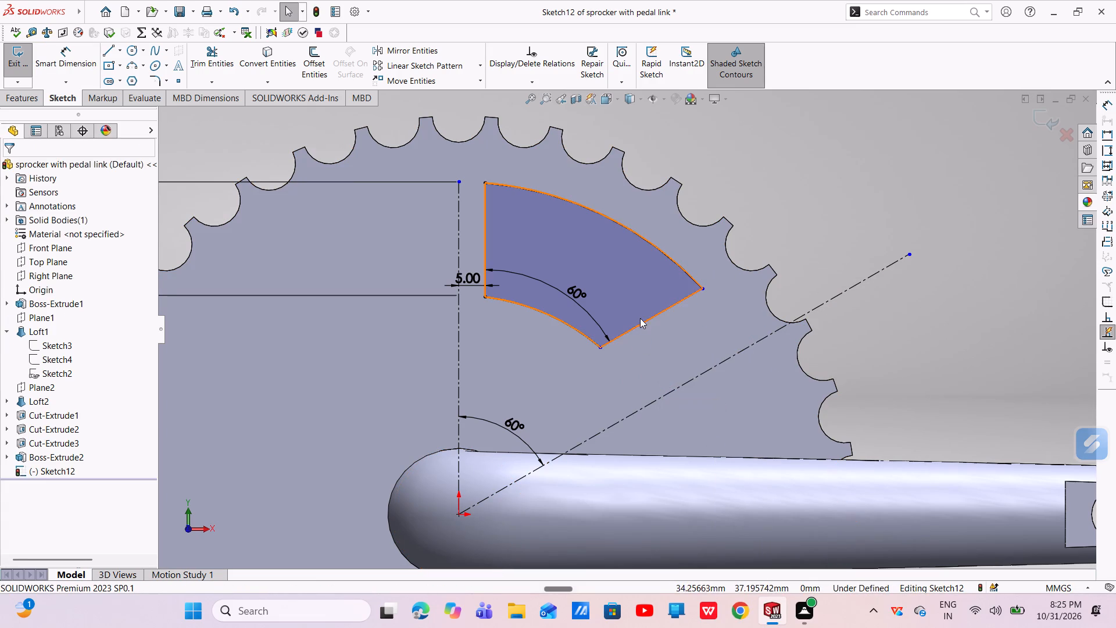
Move the sector's sloping side closer to the sloping centreline, making that side about 21.7 mm long.
{"action": "left_click_drag", "start_coordinate": [641, 322], "coordinate": [654, 342]}
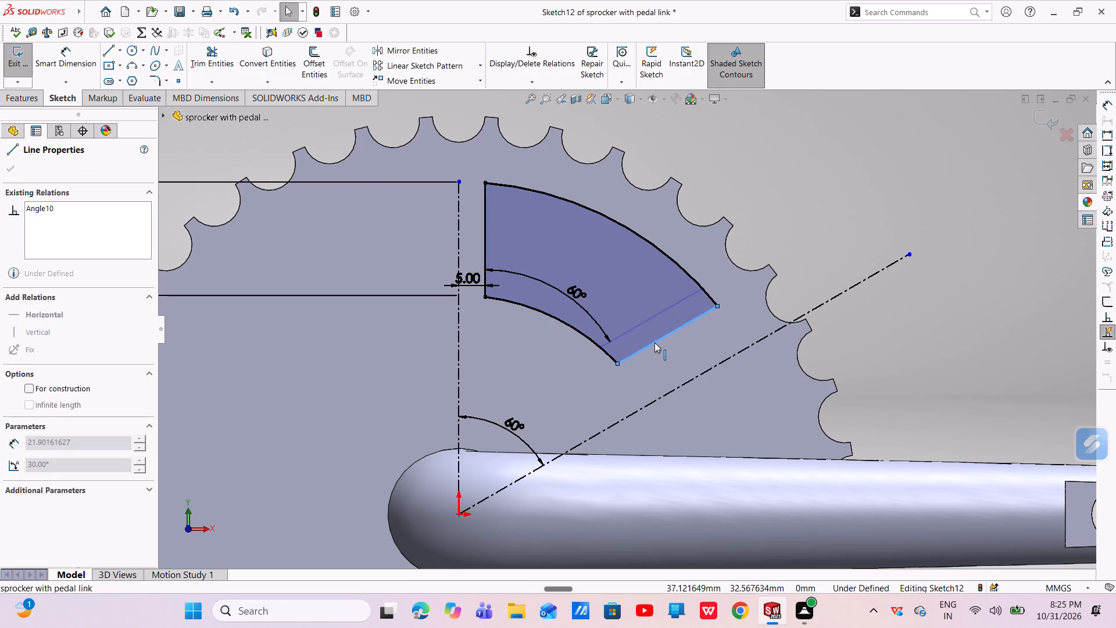
{"action": "left_click_drag", "start_coordinate": [654, 342], "coordinate": [664, 358]}
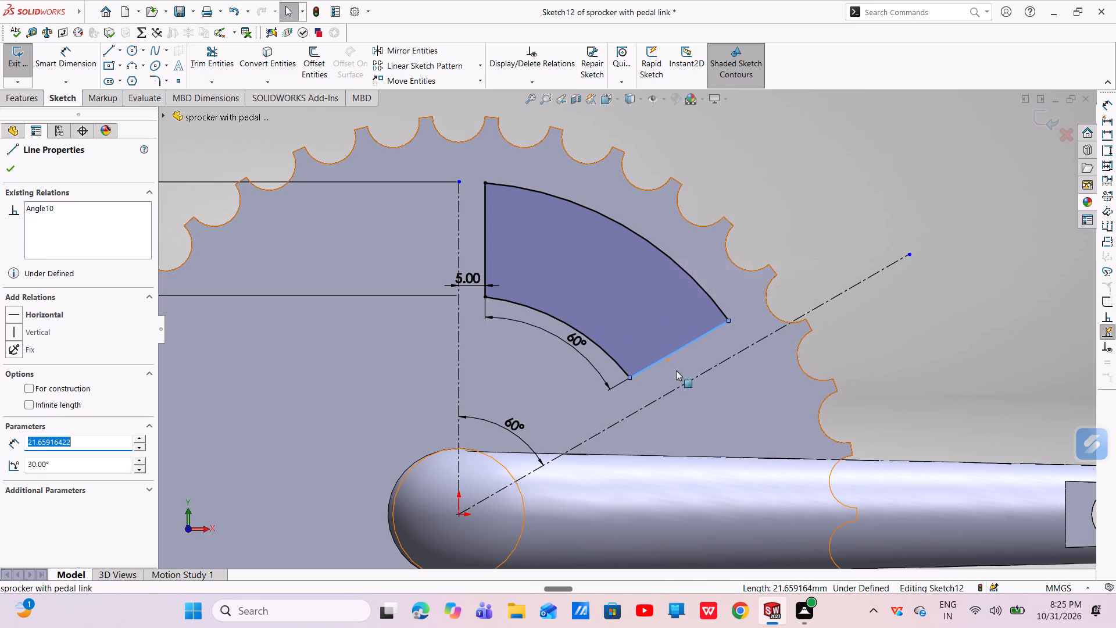
{"action": "key", "text": "Escape"}
{"action": "key", "text": "Escape"}
{"action": "scroll", "coordinate": [717, 396], "scroll_direction": "up", "scroll_amount": 5}
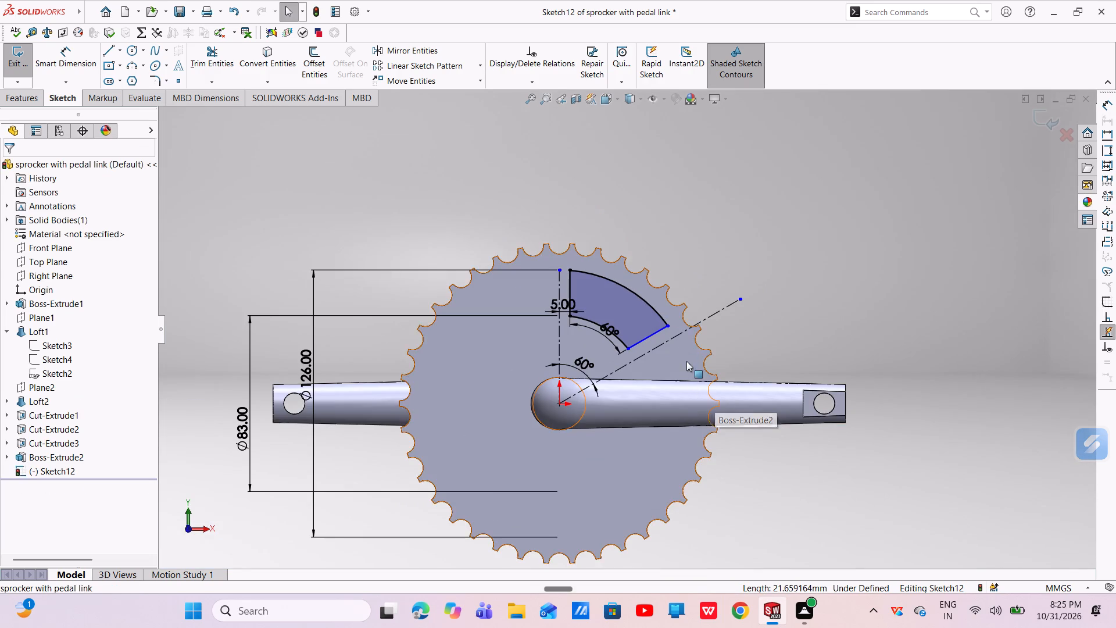
{"action": "scroll", "coordinate": [659, 305], "scroll_direction": "down", "scroll_amount": 4}
{"action": "key", "text": "Escape"}
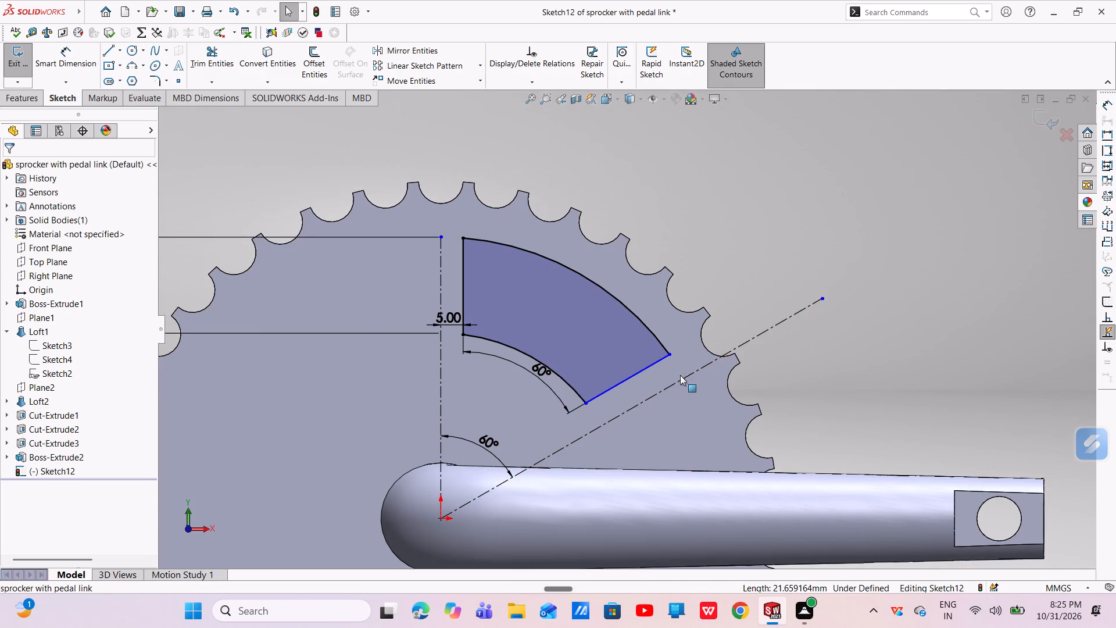
{"action": "key", "text": "Escape"}
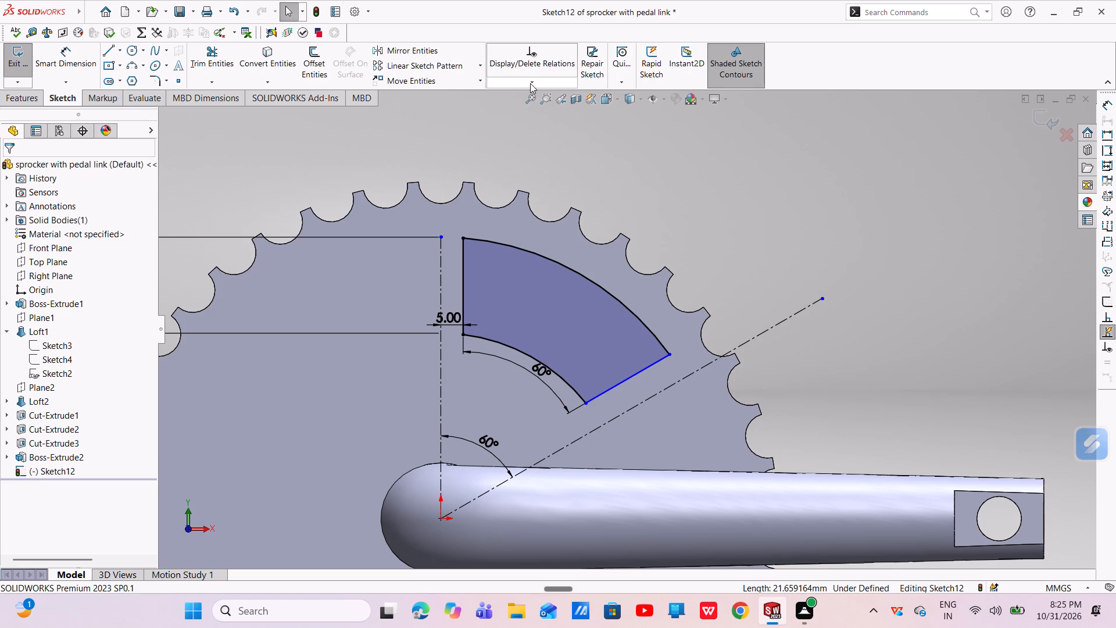
Fully define the sketch automatically, calculating relations and dimensions for all its entities.
{"action": "left_click", "coordinate": [530, 83]}
{"action": "left_click", "coordinate": [523, 123]}
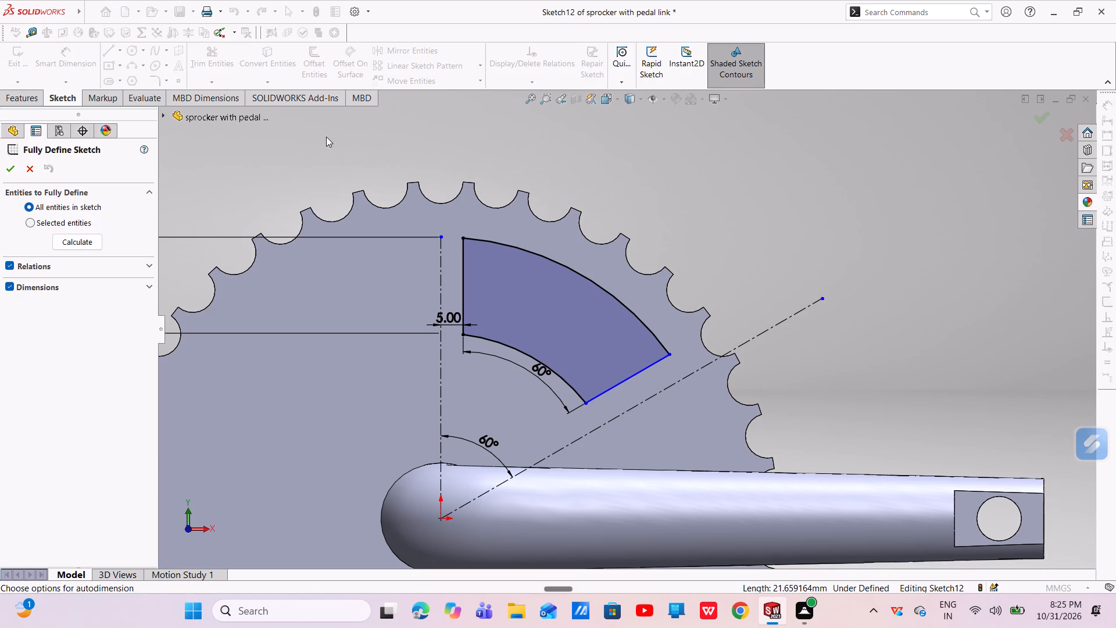
{"action": "left_click", "coordinate": [76, 242]}
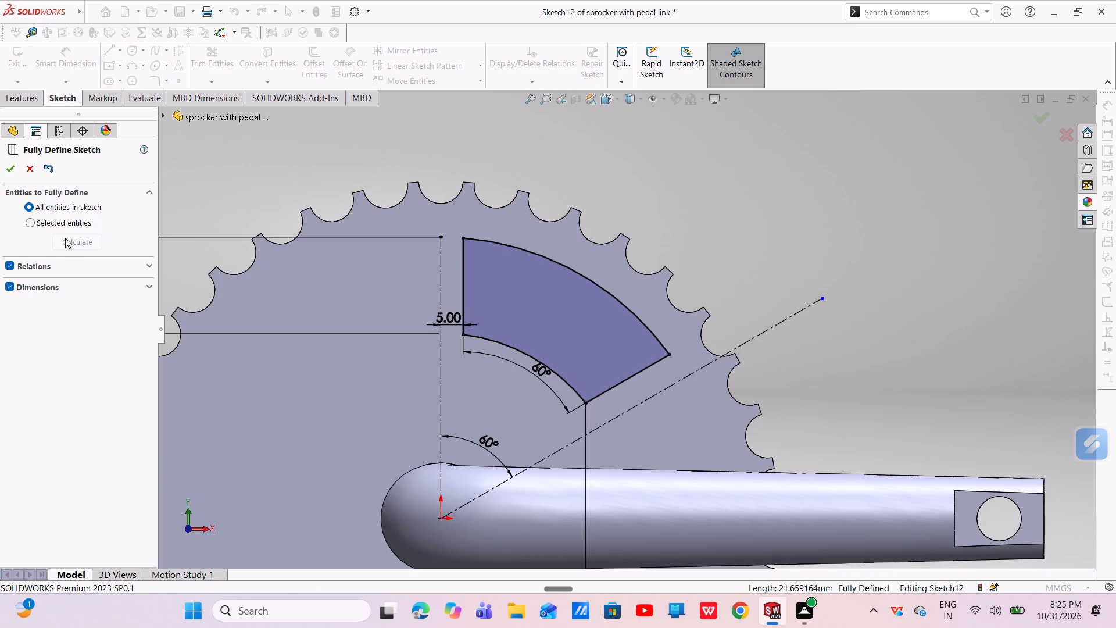
{"action": "left_click", "coordinate": [6, 172]}
{"action": "scroll", "coordinate": [459, 358], "scroll_direction": "up", "scroll_amount": 3}
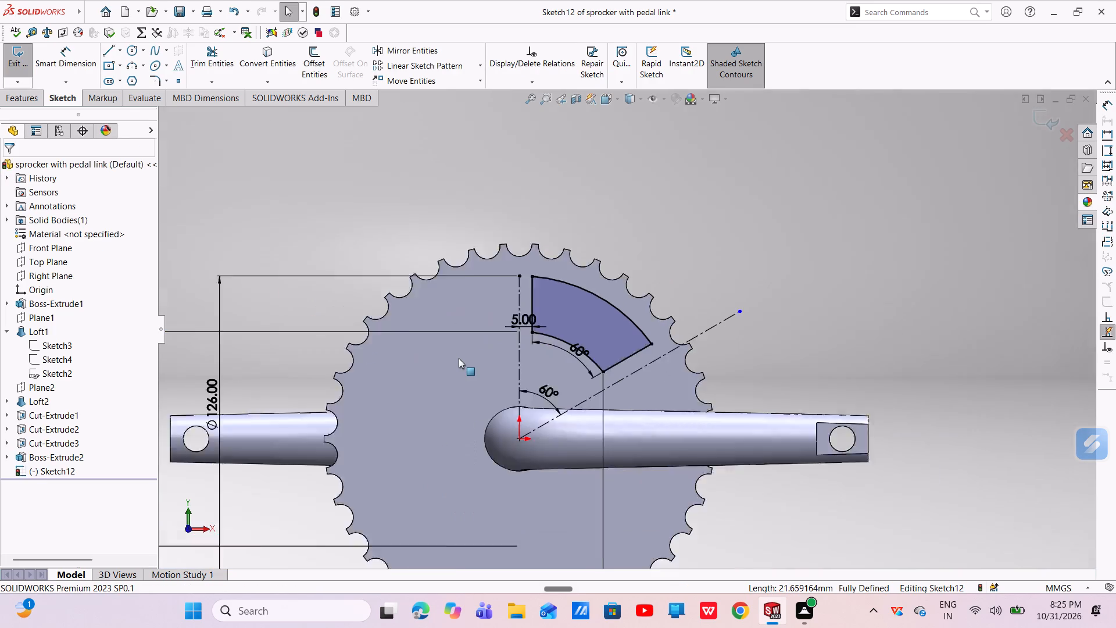
{"action": "scroll", "coordinate": [459, 358], "scroll_direction": "up", "scroll_amount": 1}
{"action": "scroll", "coordinate": [512, 387], "scroll_direction": "up", "scroll_amount": 4}
{"action": "scroll", "coordinate": [512, 387], "scroll_direction": "down", "scroll_amount": 2}
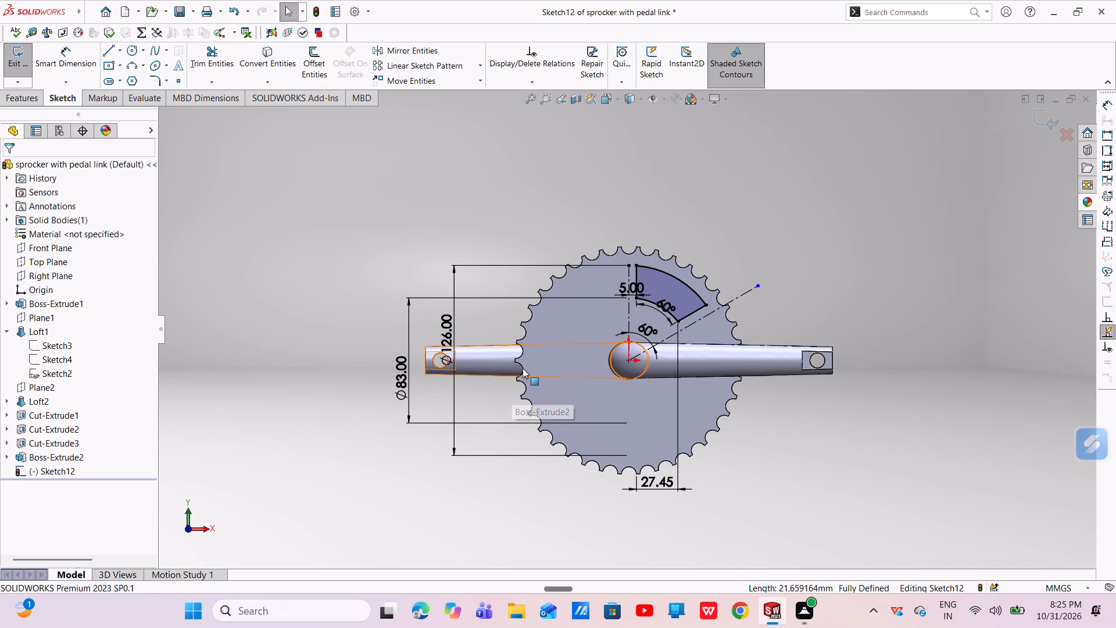
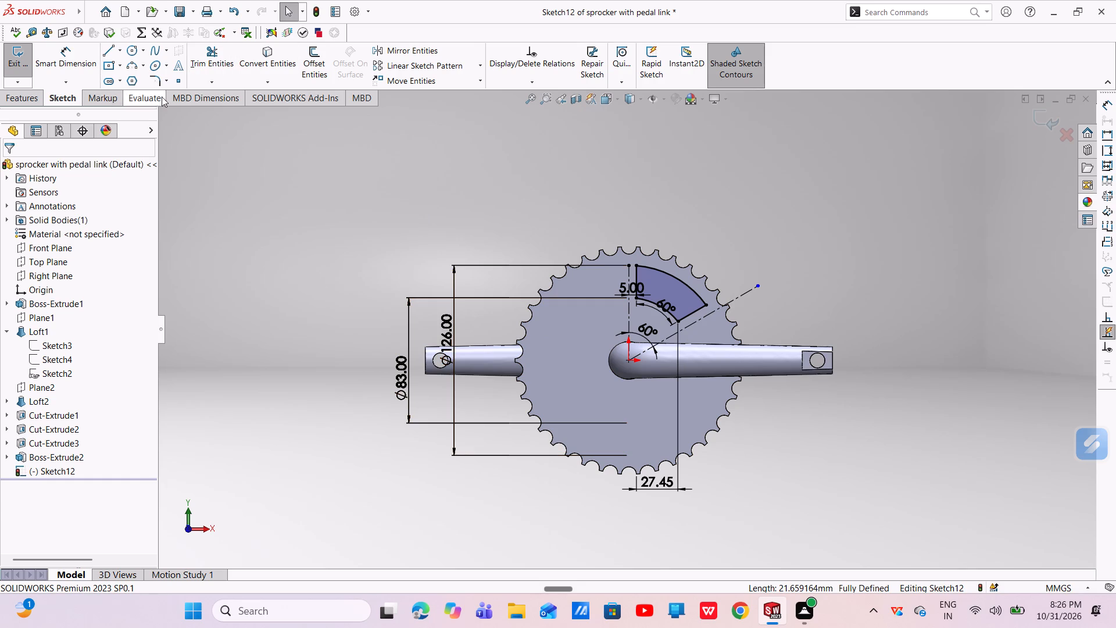
Fillet the two corners at the ends of the sector's vertical side with a 5 mm radius.
{"action": "left_click", "coordinate": [159, 81]}
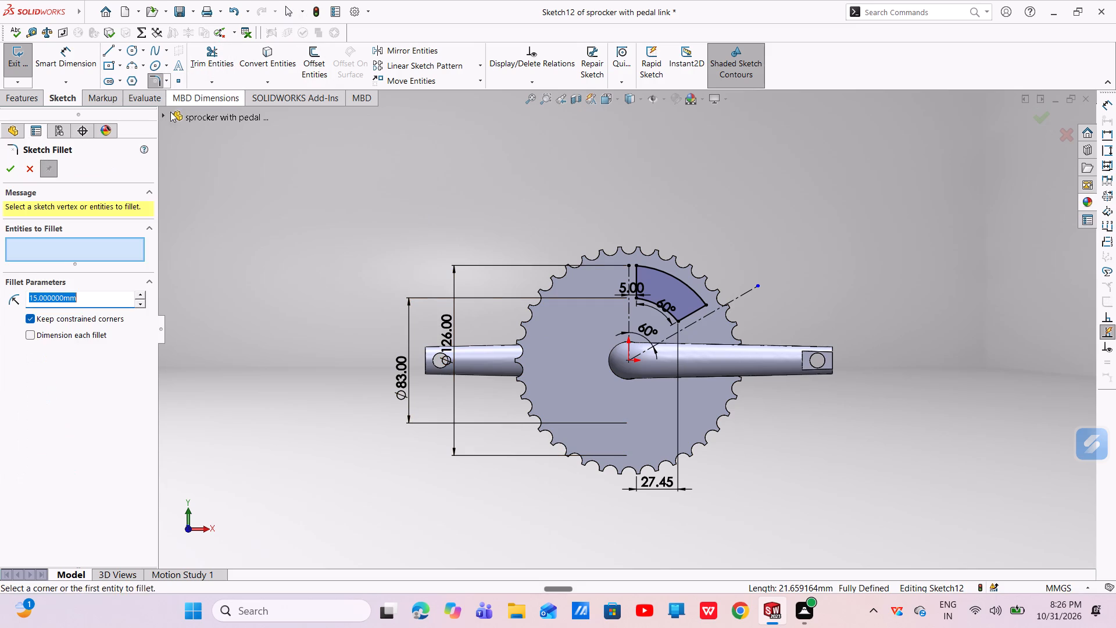
{"action": "key", "text": "BackSpace"}
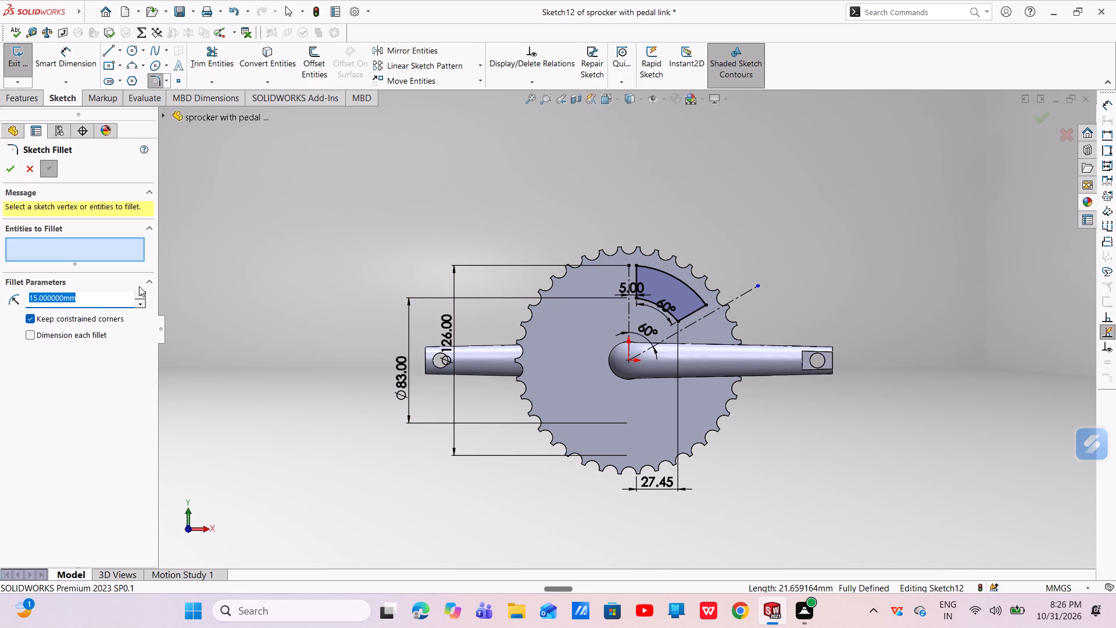
{"action": "key", "text": "5"}
{"action": "key", "text": "Return"}
{"action": "scroll", "coordinate": [674, 301], "scroll_direction": "down", "scroll_amount": 6}
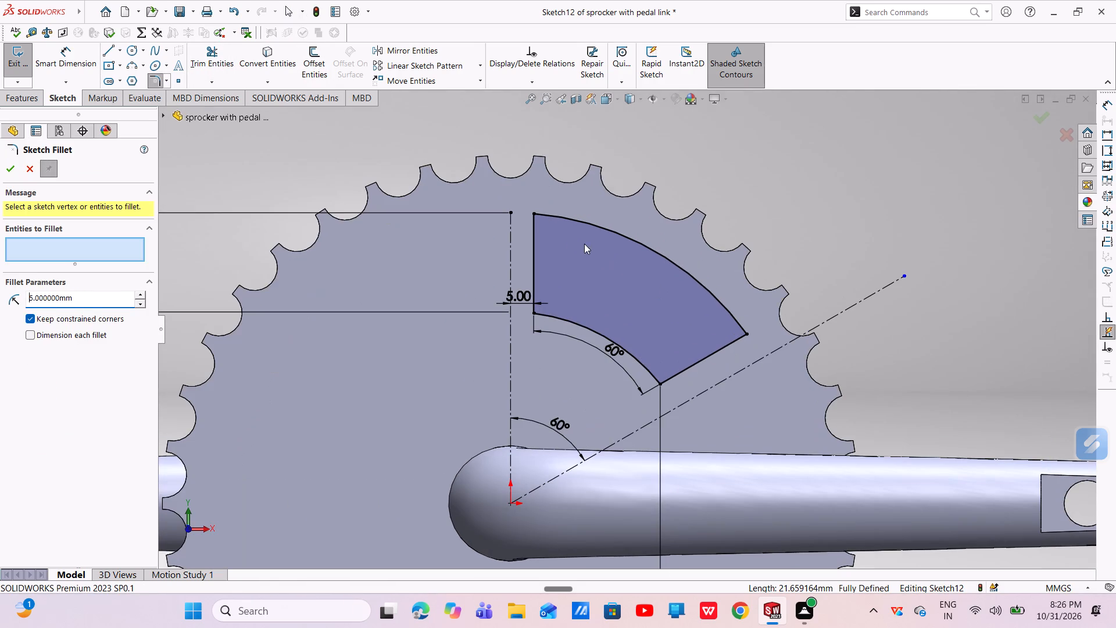
{"action": "left_click", "coordinate": [535, 215]}
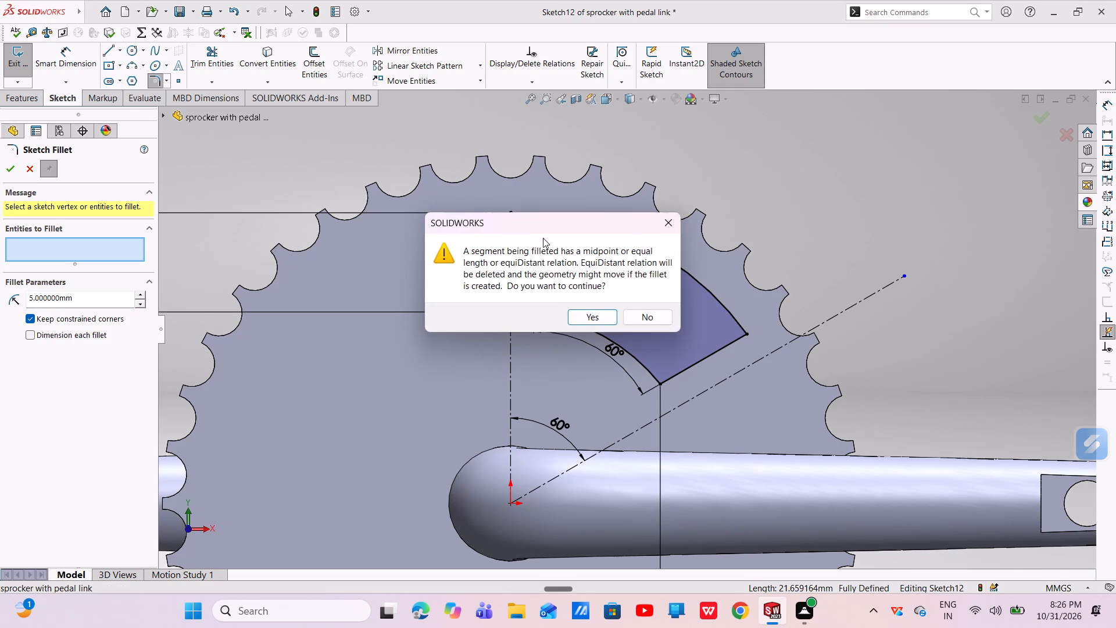
{"action": "left_click", "coordinate": [593, 322]}
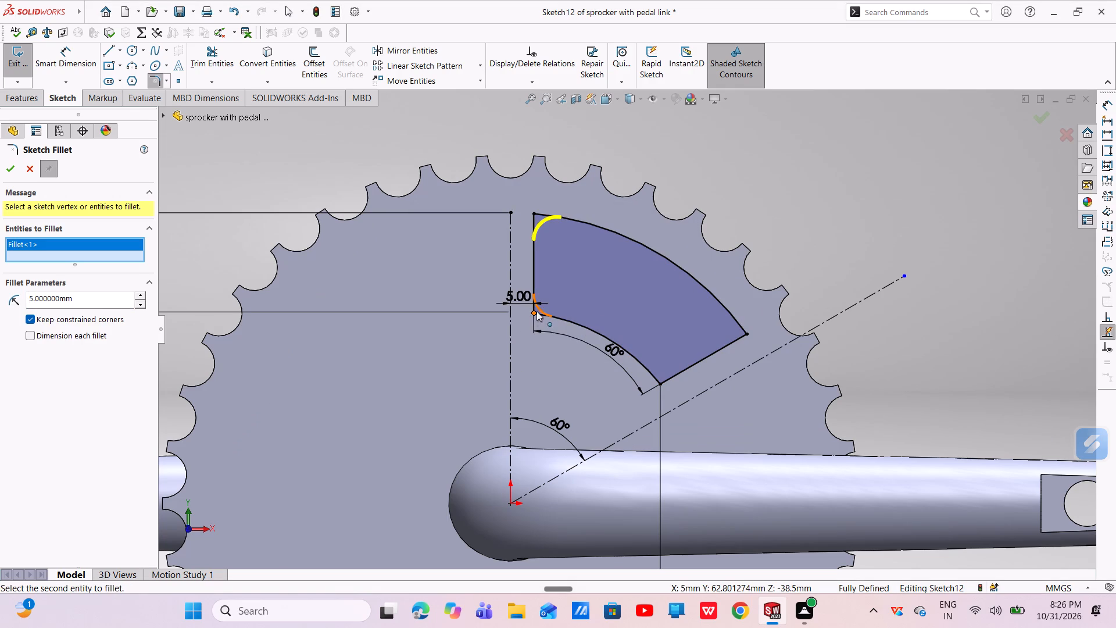
{"action": "left_click", "coordinate": [536, 311]}
{"action": "right_click", "coordinate": [536, 311]}
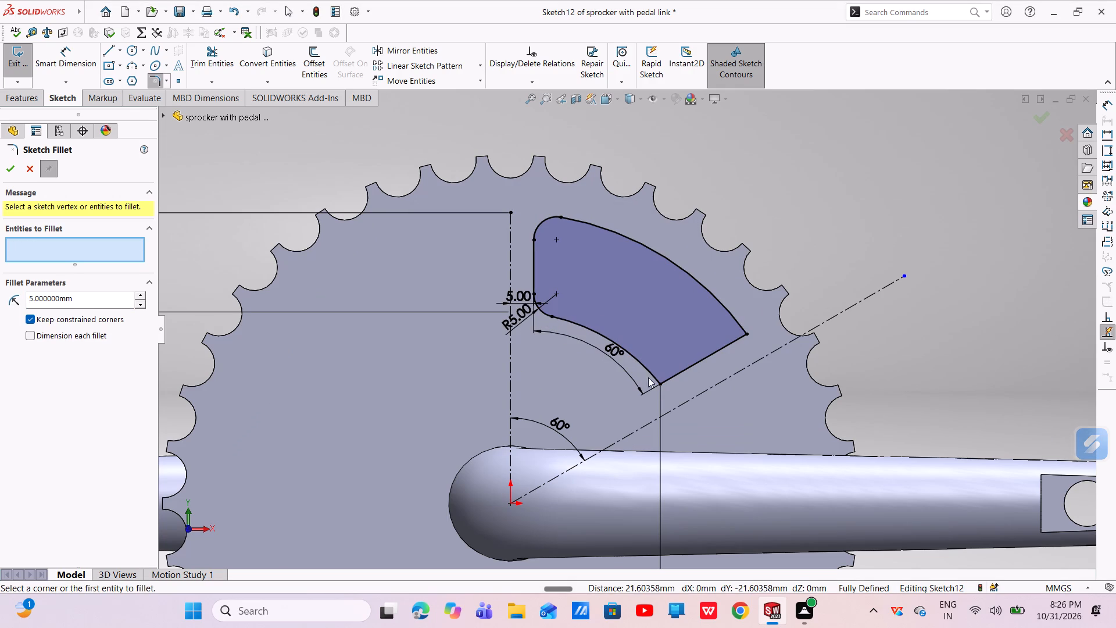
Fillet the two corners at the ends of the sector's sloping side with the same 5 mm radius.
{"action": "left_click", "coordinate": [658, 383]}
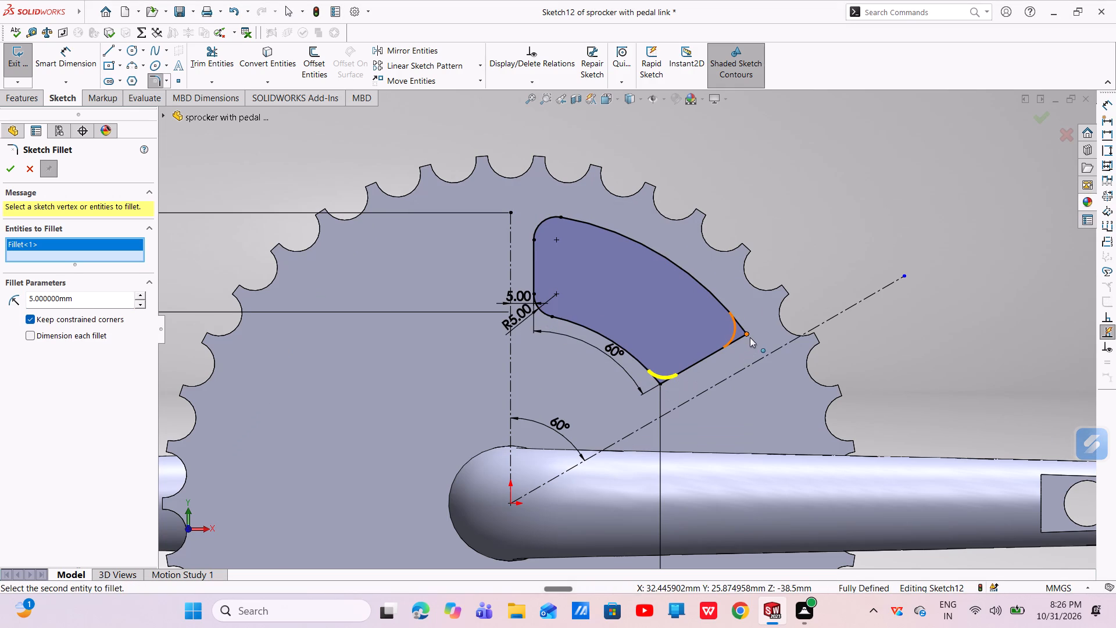
{"action": "left_click", "coordinate": [750, 337]}
{"action": "right_click", "coordinate": [750, 337]}
{"action": "left_click", "coordinate": [593, 319]}
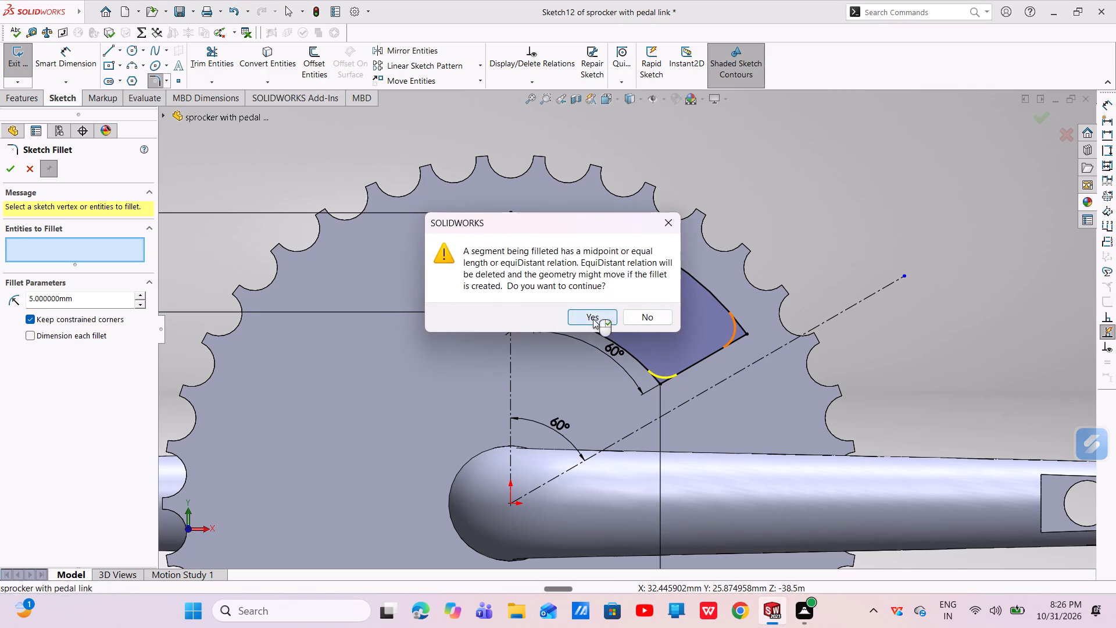
{"action": "right_click", "coordinate": [696, 355]}
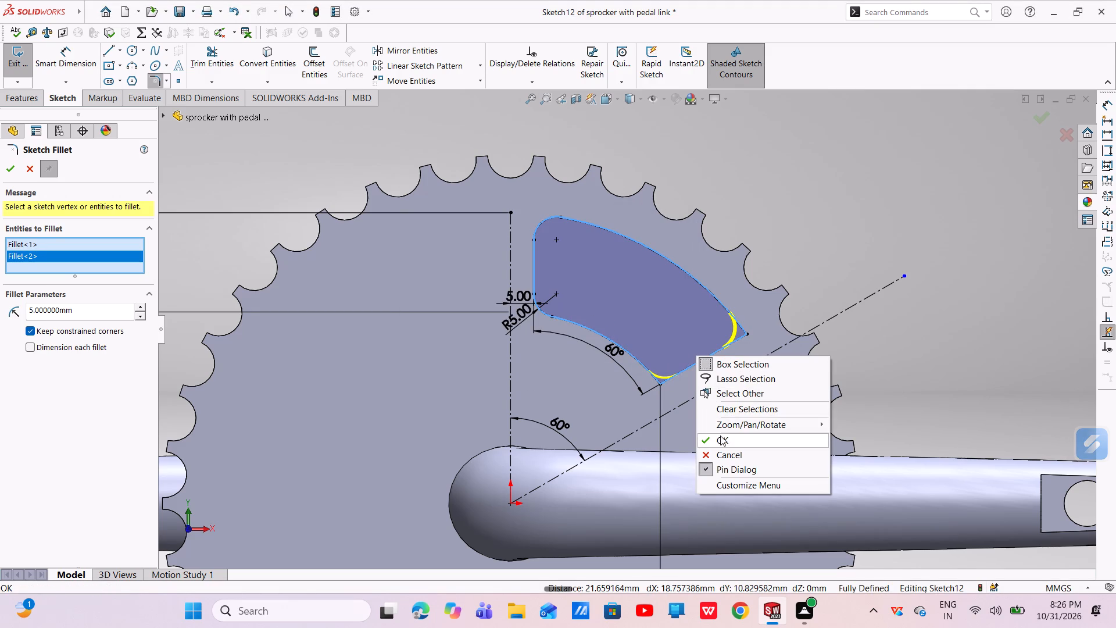
{"action": "left_click", "coordinate": [720, 437]}
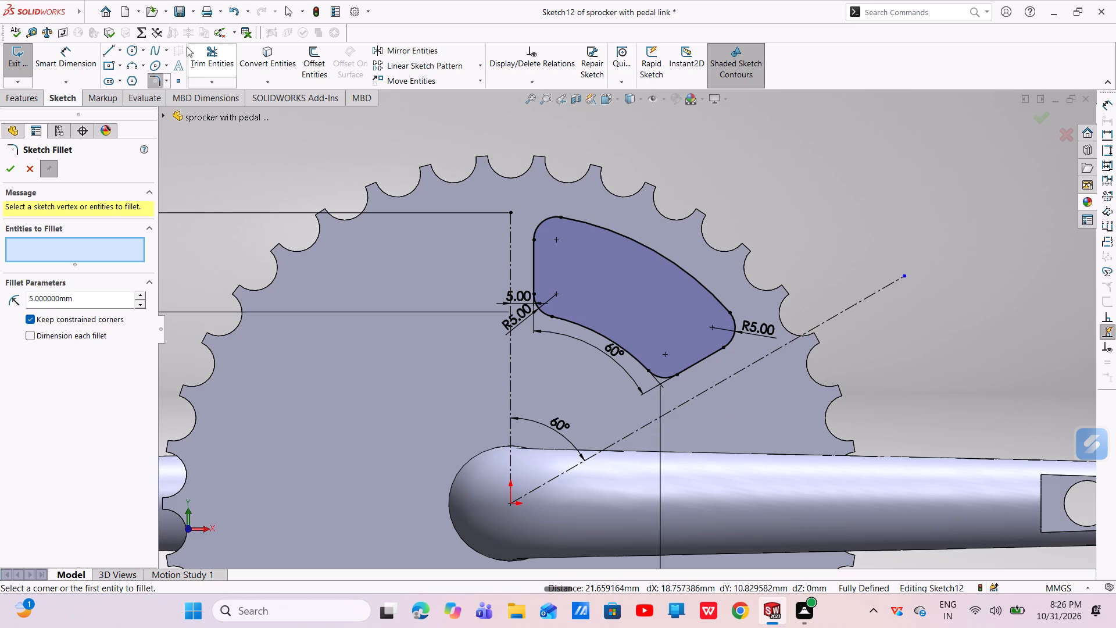
{"action": "left_click", "coordinate": [7, 171]}
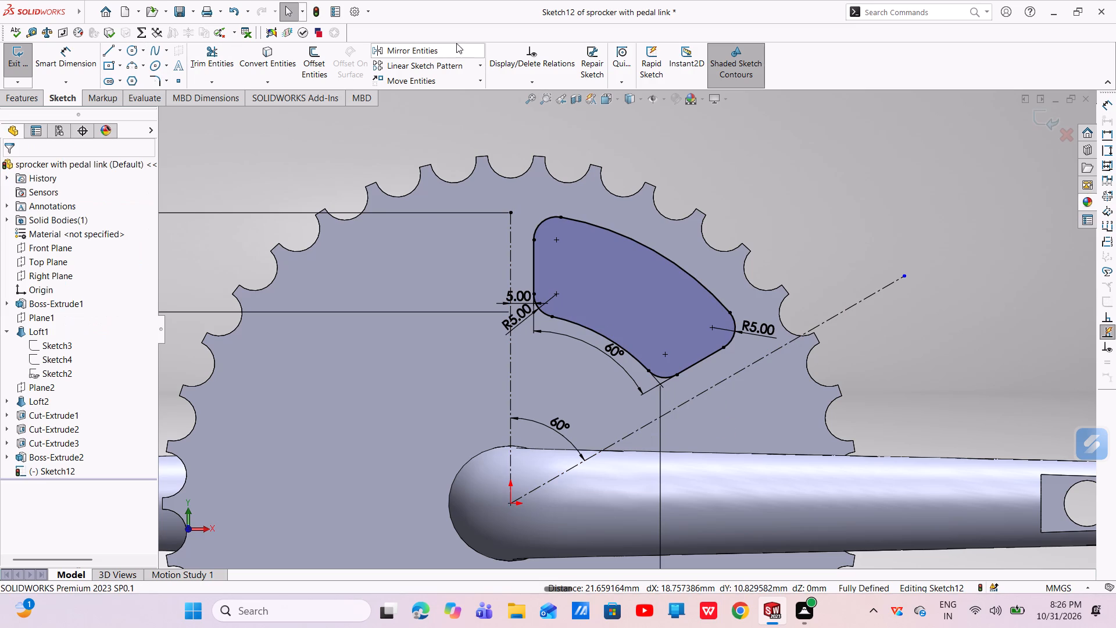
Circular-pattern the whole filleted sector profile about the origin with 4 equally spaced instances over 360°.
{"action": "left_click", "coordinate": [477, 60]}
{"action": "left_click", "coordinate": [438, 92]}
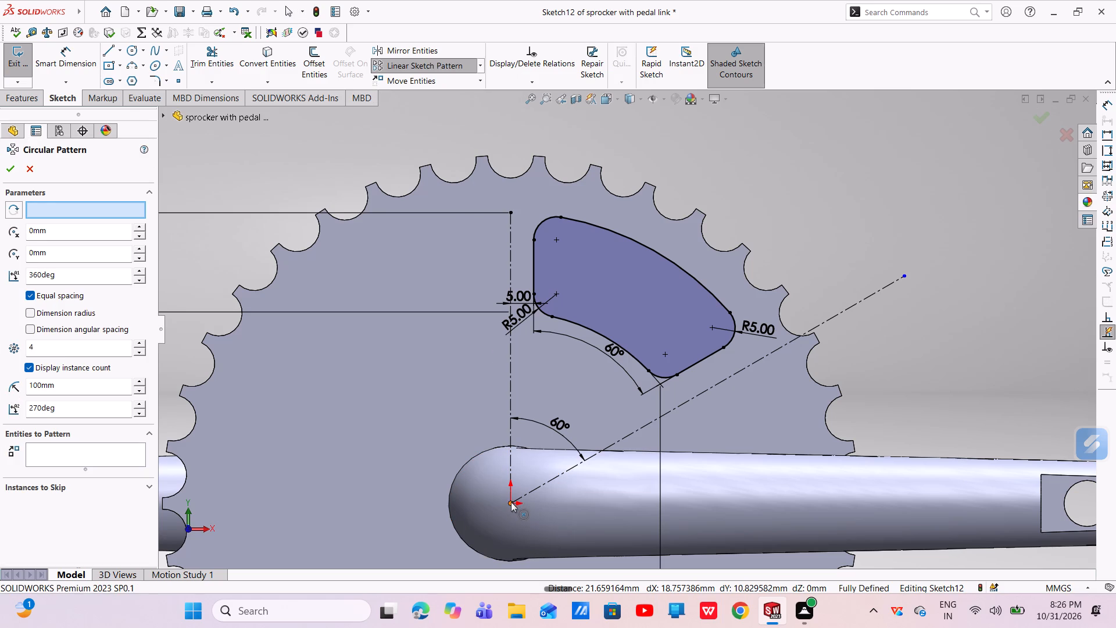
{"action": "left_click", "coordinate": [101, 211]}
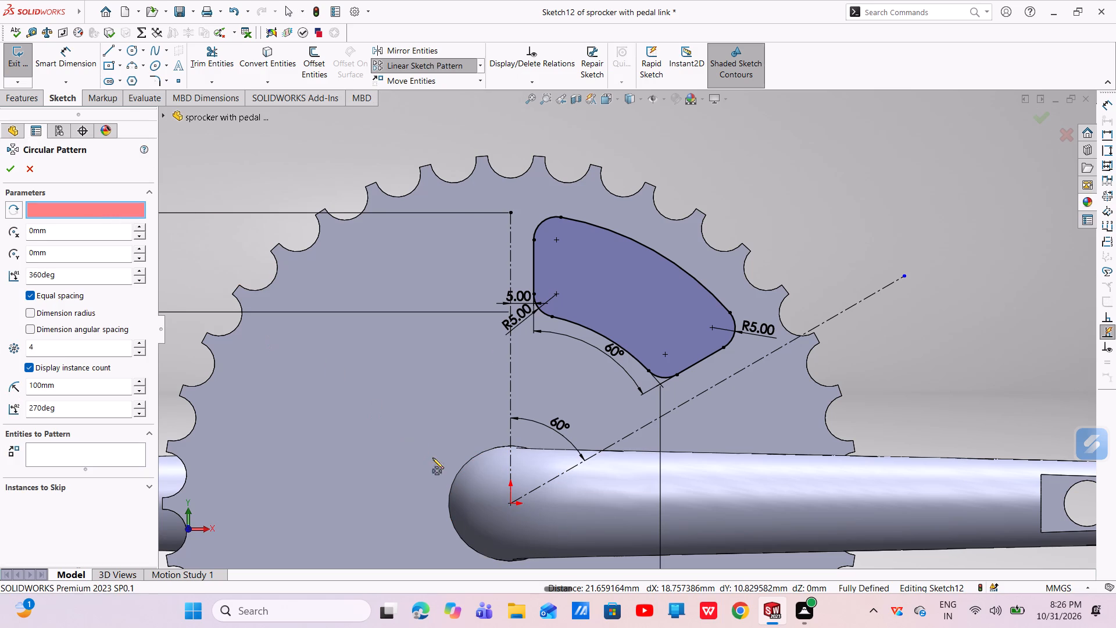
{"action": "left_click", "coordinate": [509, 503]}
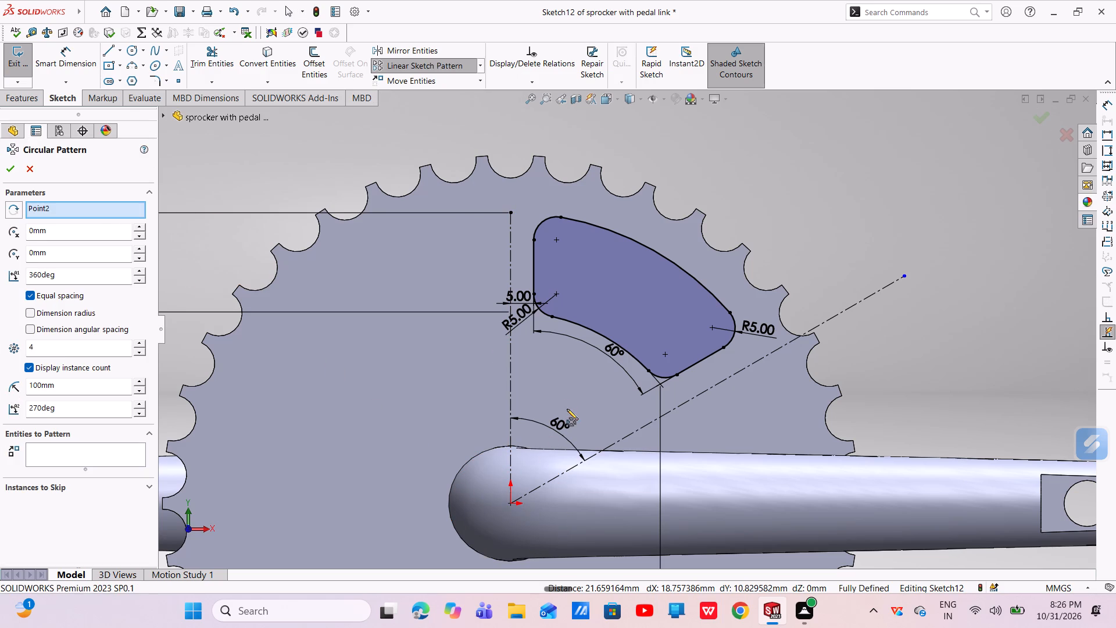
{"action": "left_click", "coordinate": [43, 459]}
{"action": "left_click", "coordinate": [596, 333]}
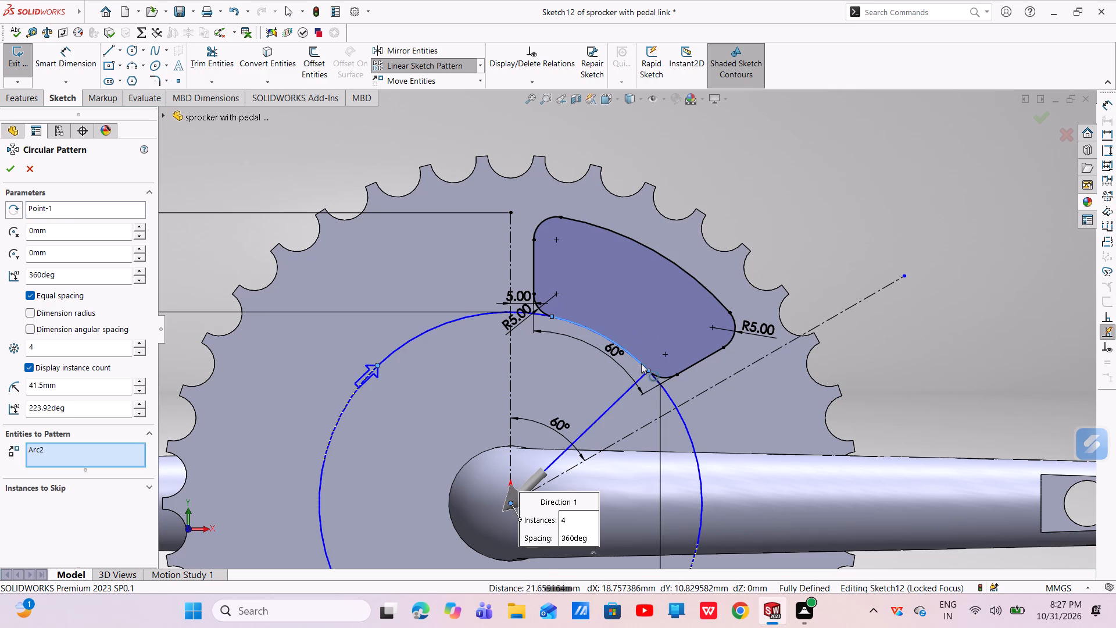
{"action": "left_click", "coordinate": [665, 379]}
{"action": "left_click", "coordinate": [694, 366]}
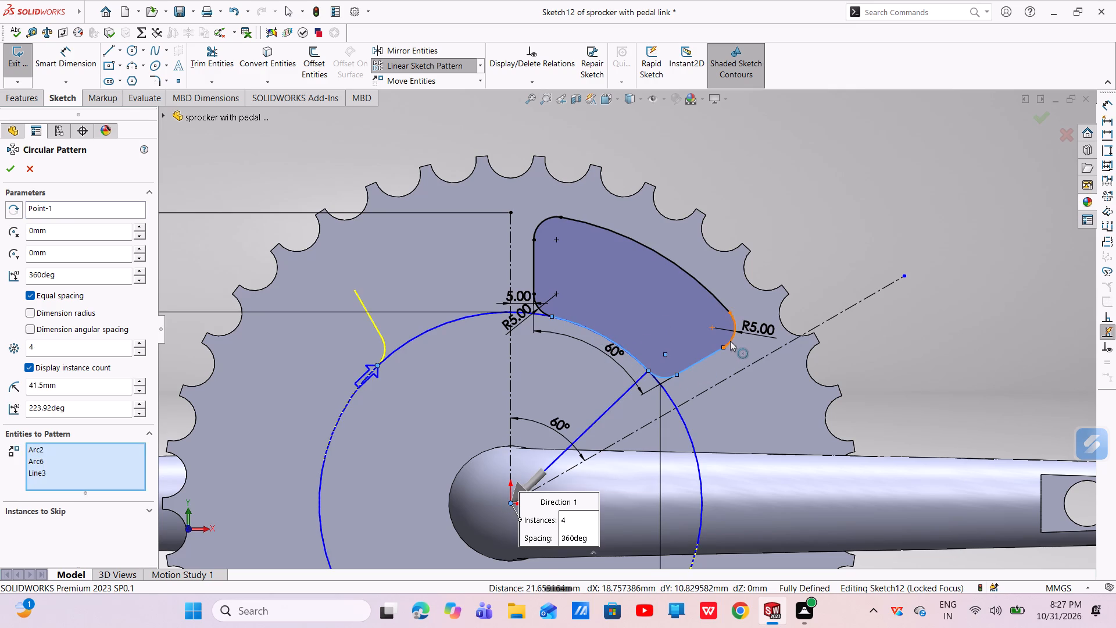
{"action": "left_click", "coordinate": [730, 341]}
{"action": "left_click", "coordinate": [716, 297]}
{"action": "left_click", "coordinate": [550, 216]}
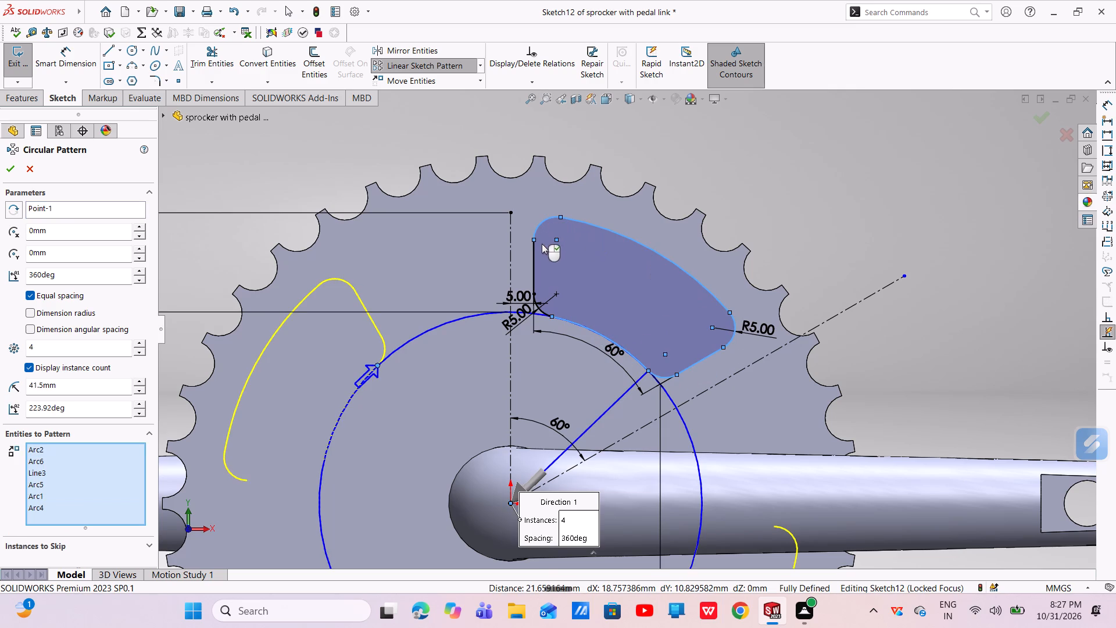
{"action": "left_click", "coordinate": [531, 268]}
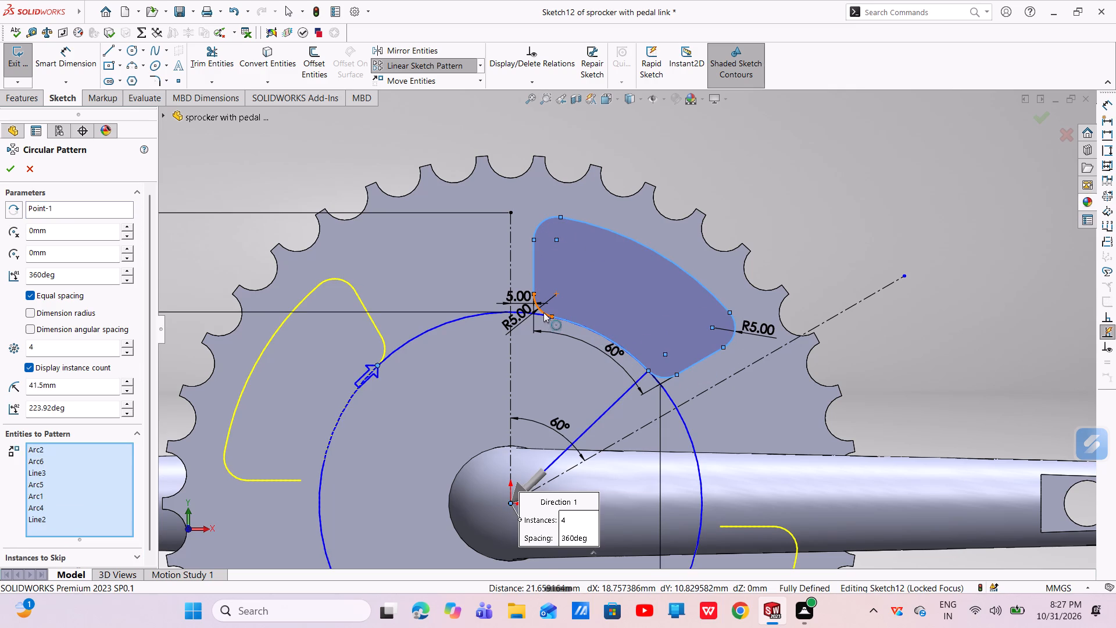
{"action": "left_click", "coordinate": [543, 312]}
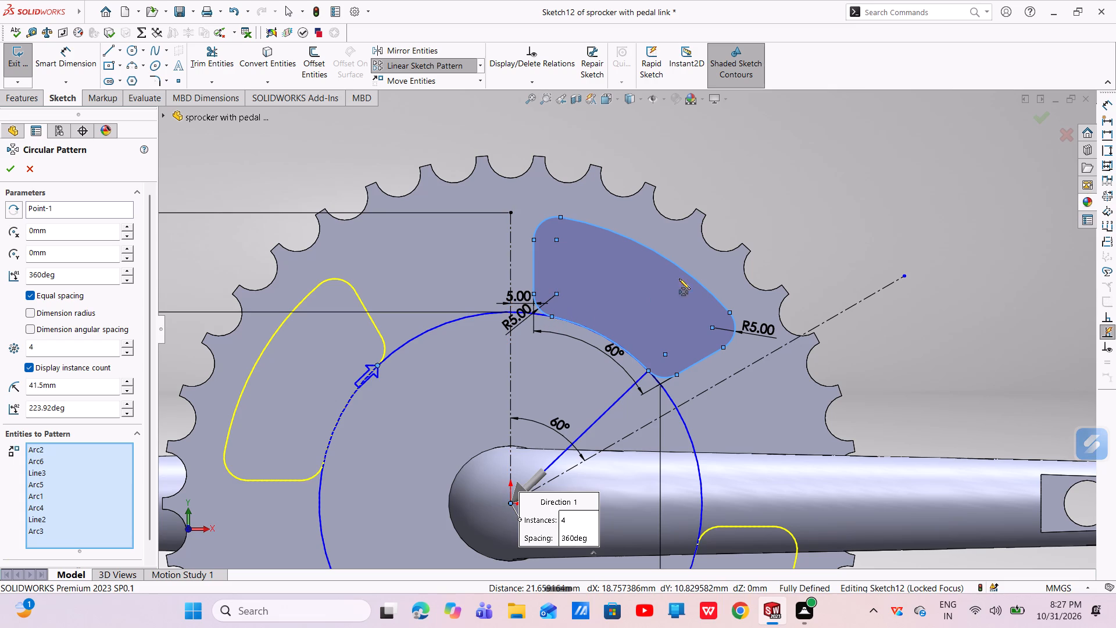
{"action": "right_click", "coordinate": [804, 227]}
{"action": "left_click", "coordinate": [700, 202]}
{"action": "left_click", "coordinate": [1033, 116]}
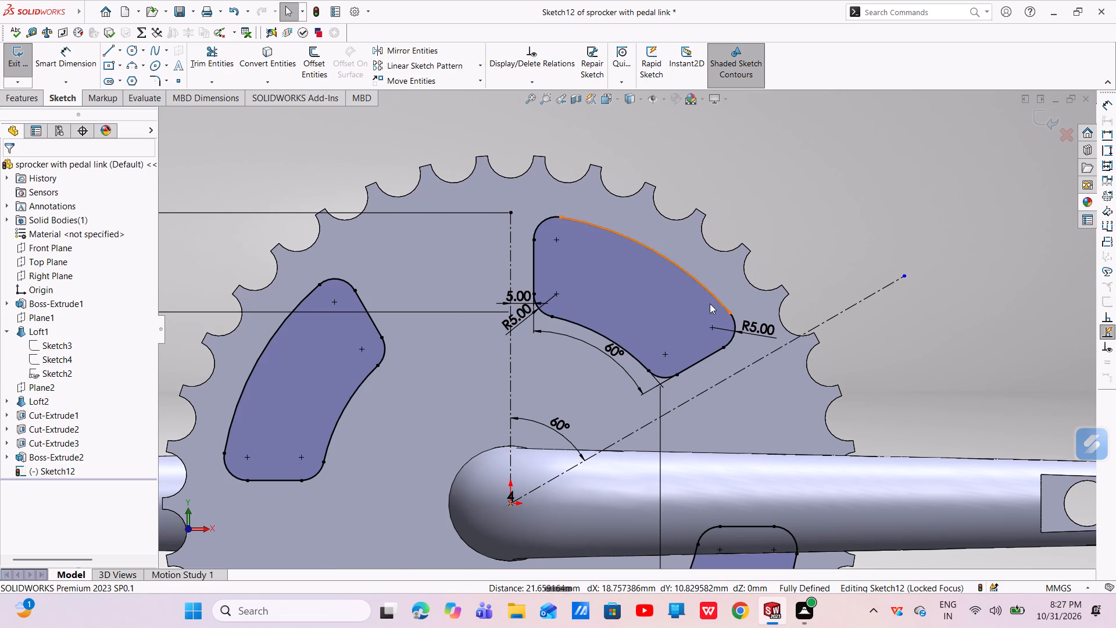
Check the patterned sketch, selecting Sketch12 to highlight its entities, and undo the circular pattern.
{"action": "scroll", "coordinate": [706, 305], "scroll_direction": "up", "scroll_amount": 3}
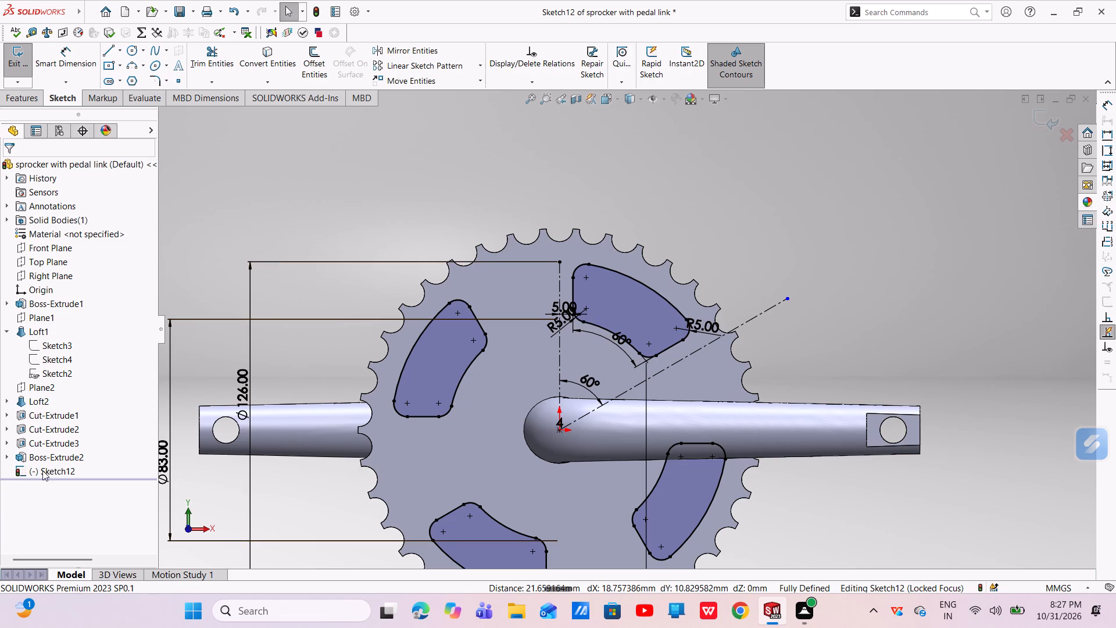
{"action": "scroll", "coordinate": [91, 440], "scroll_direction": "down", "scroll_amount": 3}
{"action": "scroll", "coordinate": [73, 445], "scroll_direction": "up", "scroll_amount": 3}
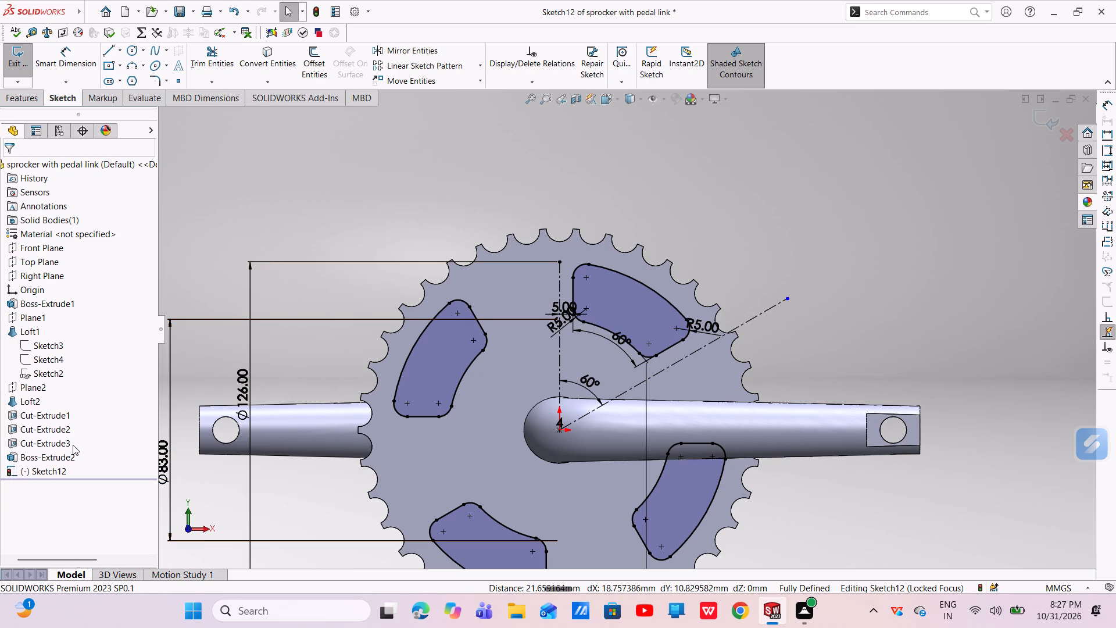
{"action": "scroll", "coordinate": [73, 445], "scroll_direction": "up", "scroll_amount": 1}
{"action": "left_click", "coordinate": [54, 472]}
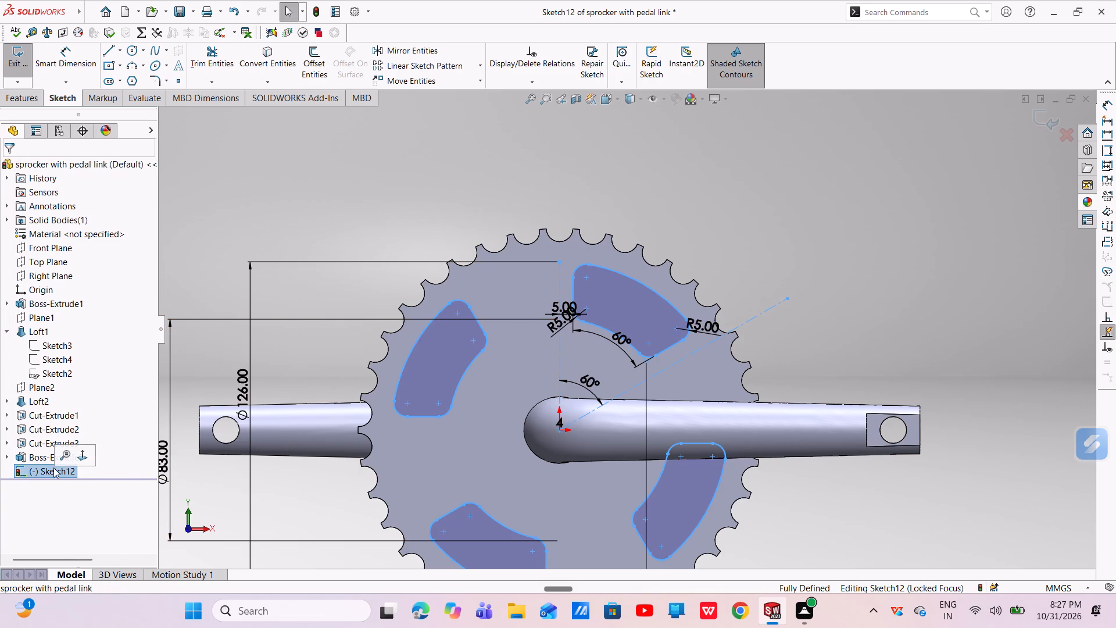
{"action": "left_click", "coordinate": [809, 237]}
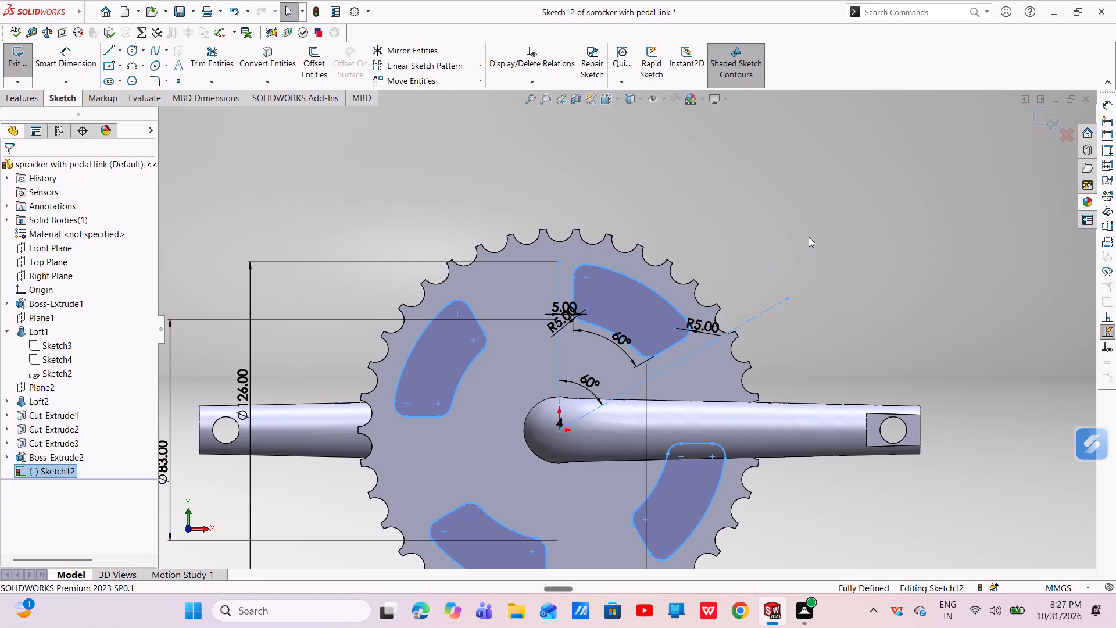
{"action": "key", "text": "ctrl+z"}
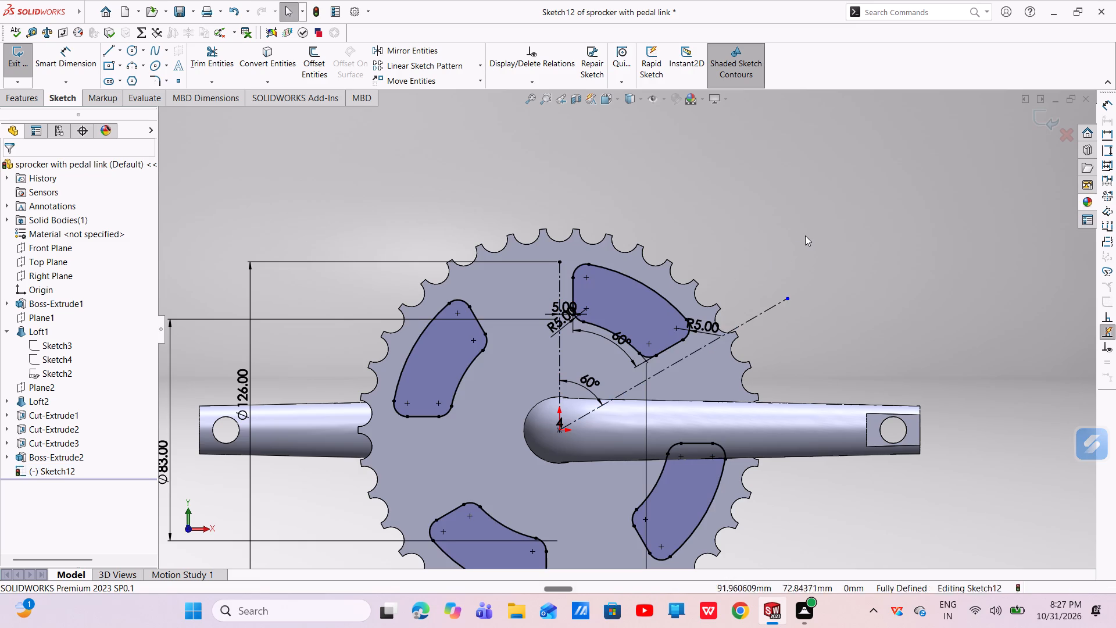
Circular-pattern the eight edges of the filleted sector profile about the origin with 6 equally spaced instances over 360°.
{"action": "left_click", "coordinate": [478, 68]}
{"action": "left_click", "coordinate": [470, 94]}
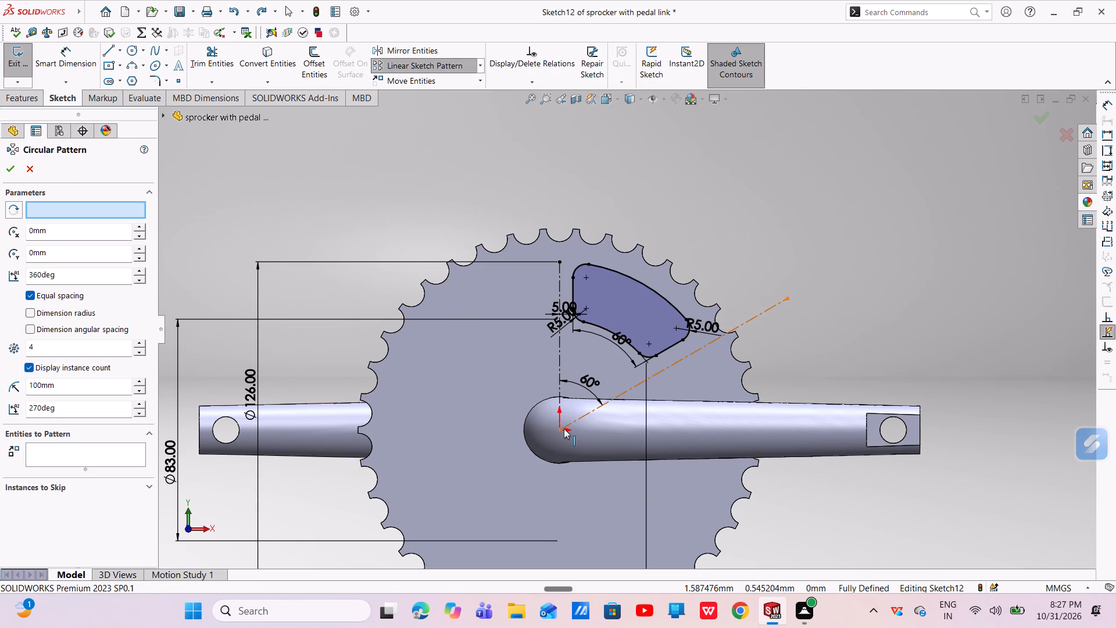
{"action": "left_click", "coordinate": [124, 208]}
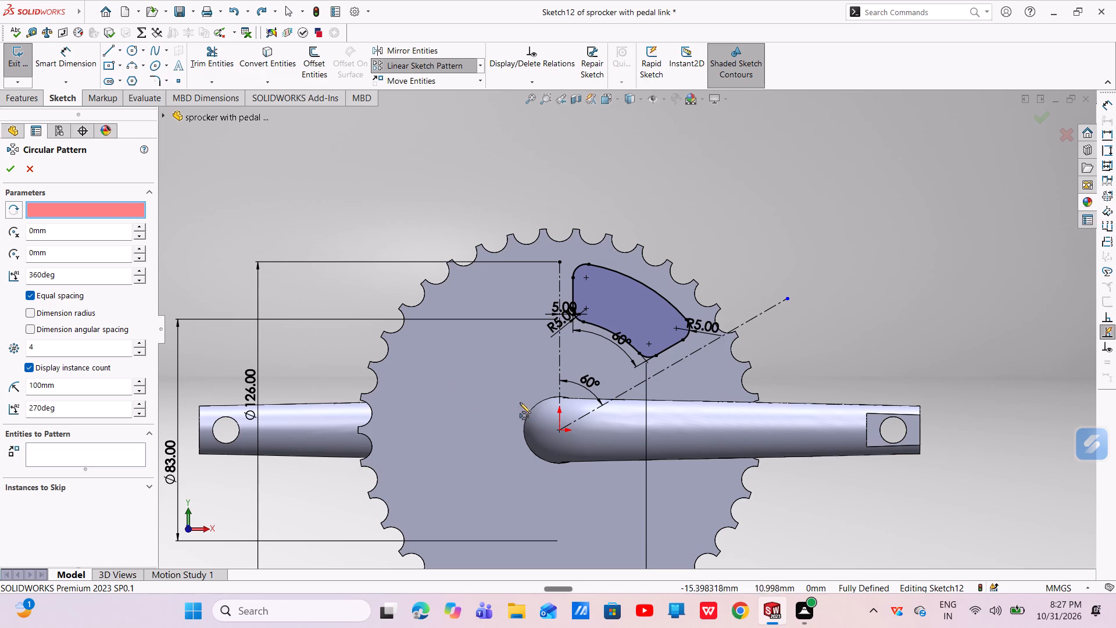
{"action": "left_click", "coordinate": [560, 428]}
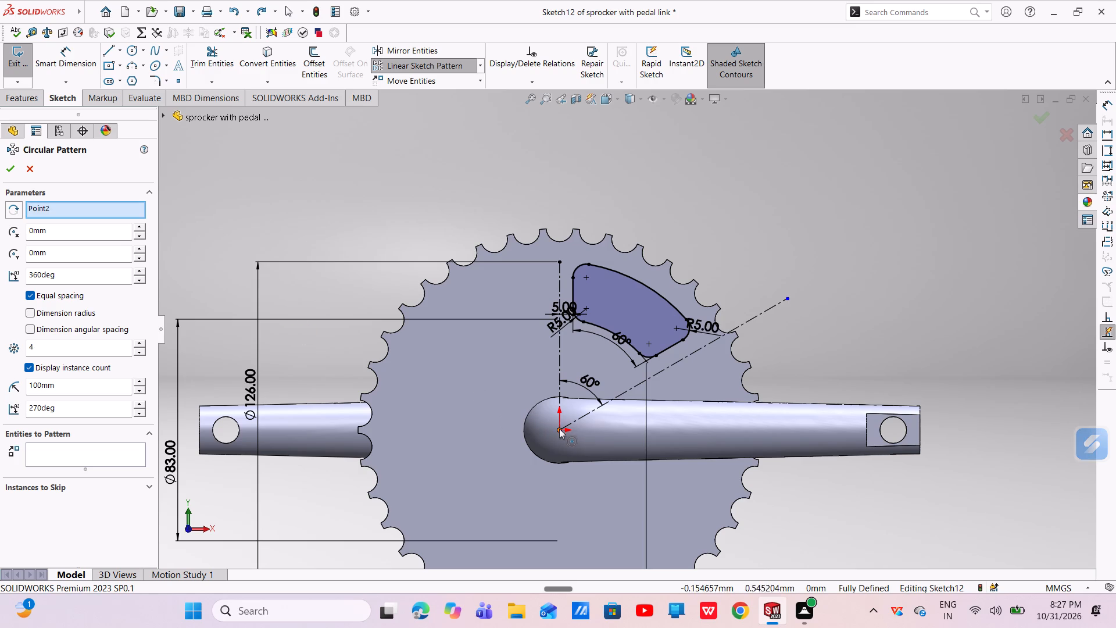
{"action": "left_click", "coordinate": [81, 456]}
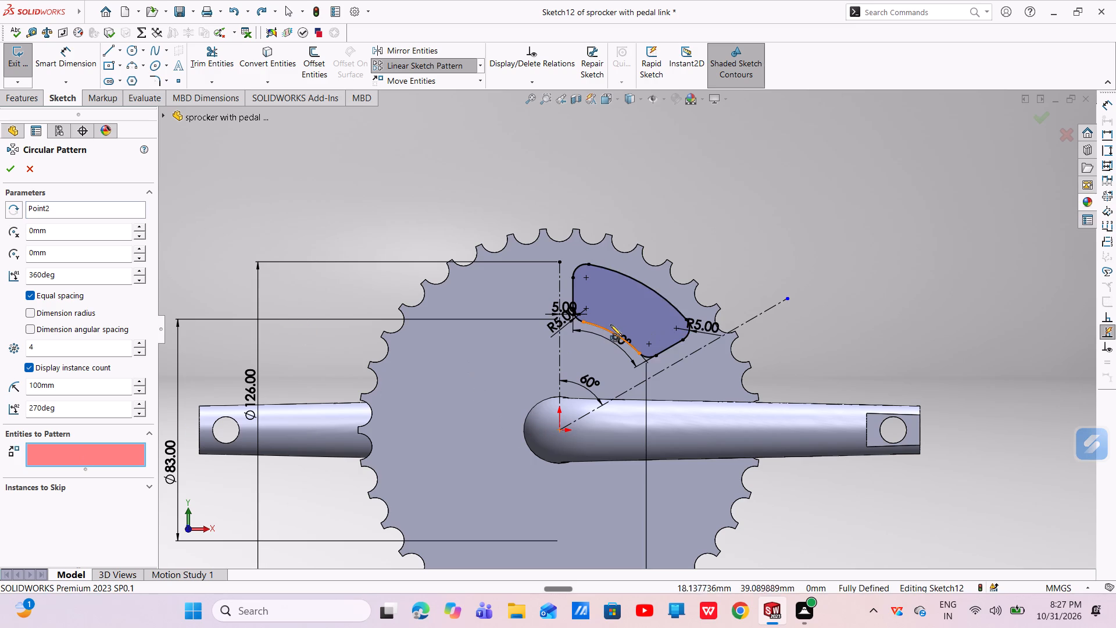
{"action": "left_click", "coordinate": [606, 328]}
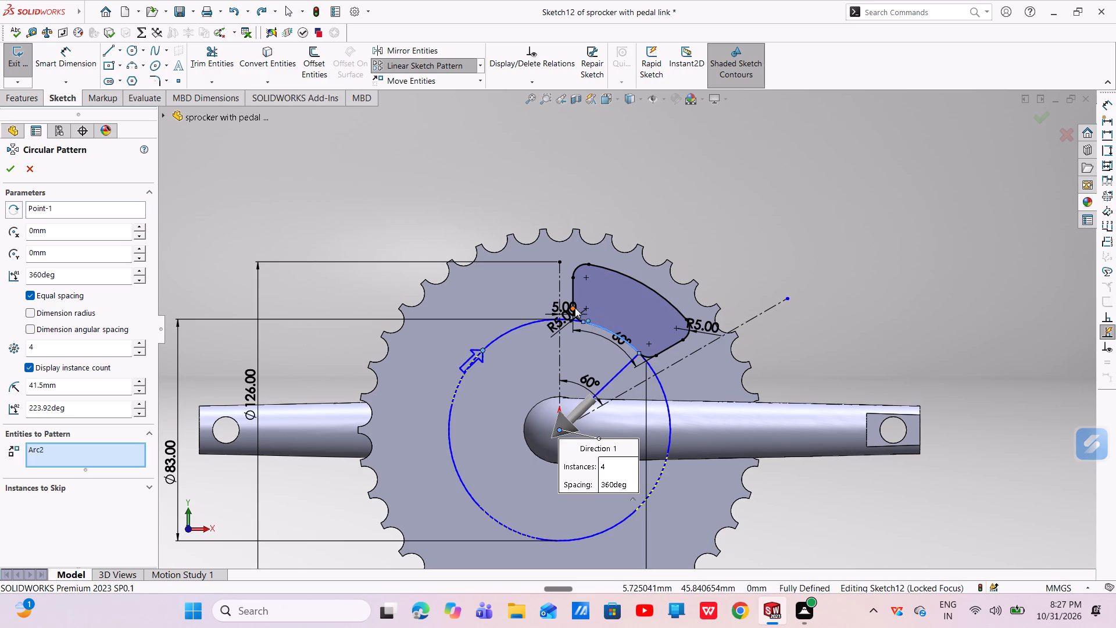
{"action": "scroll", "coordinate": [577, 313], "scroll_direction": "down", "scroll_amount": 3}
{"action": "left_click", "coordinate": [581, 320]}
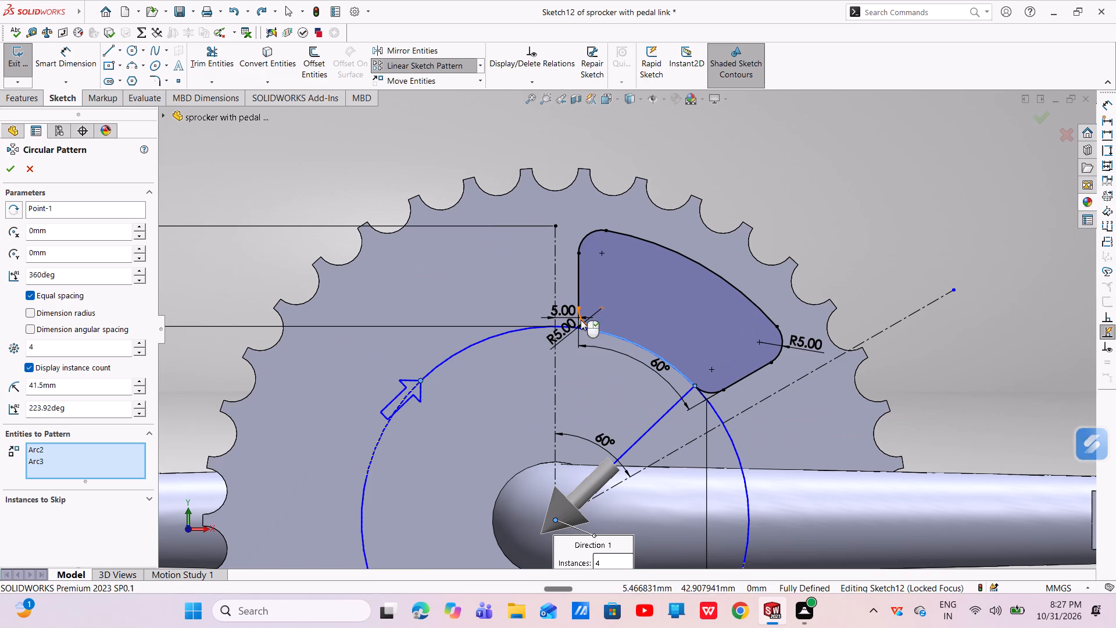
{"action": "left_click", "coordinate": [578, 280]}
{"action": "left_click", "coordinate": [589, 236]}
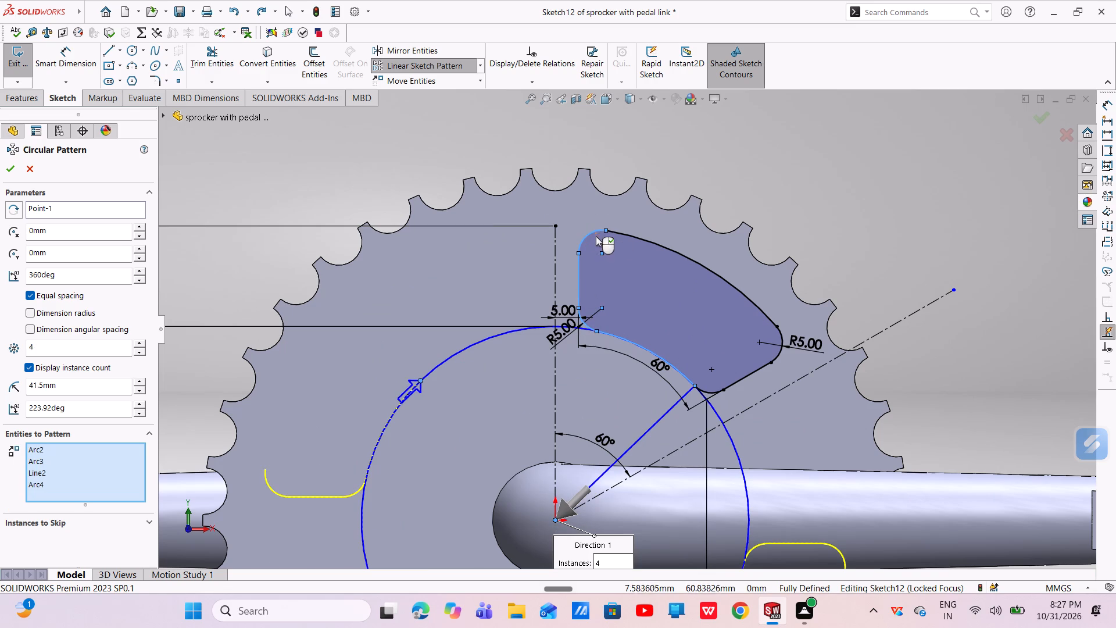
{"action": "left_click", "coordinate": [622, 235]}
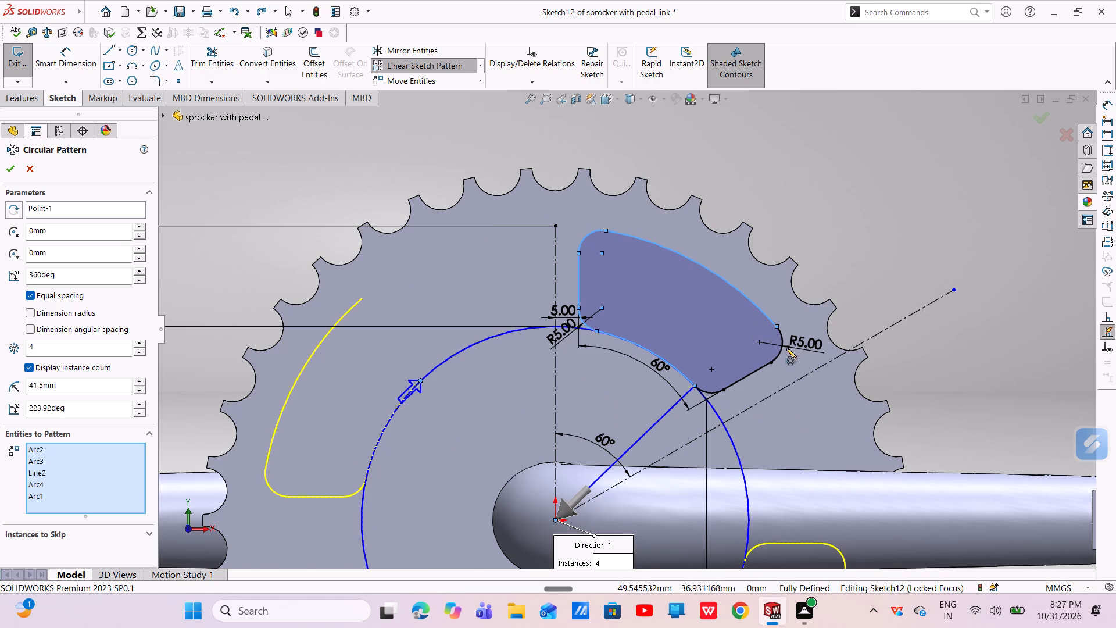
{"action": "left_click", "coordinate": [783, 347]}
{"action": "left_click", "coordinate": [757, 368]}
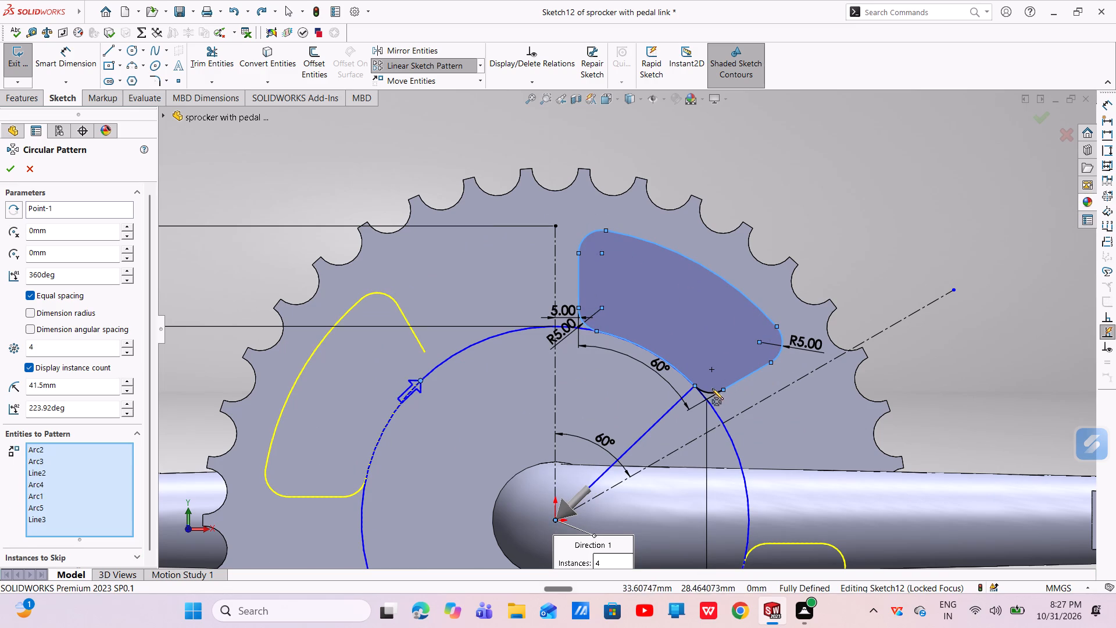
{"action": "left_click", "coordinate": [710, 390]}
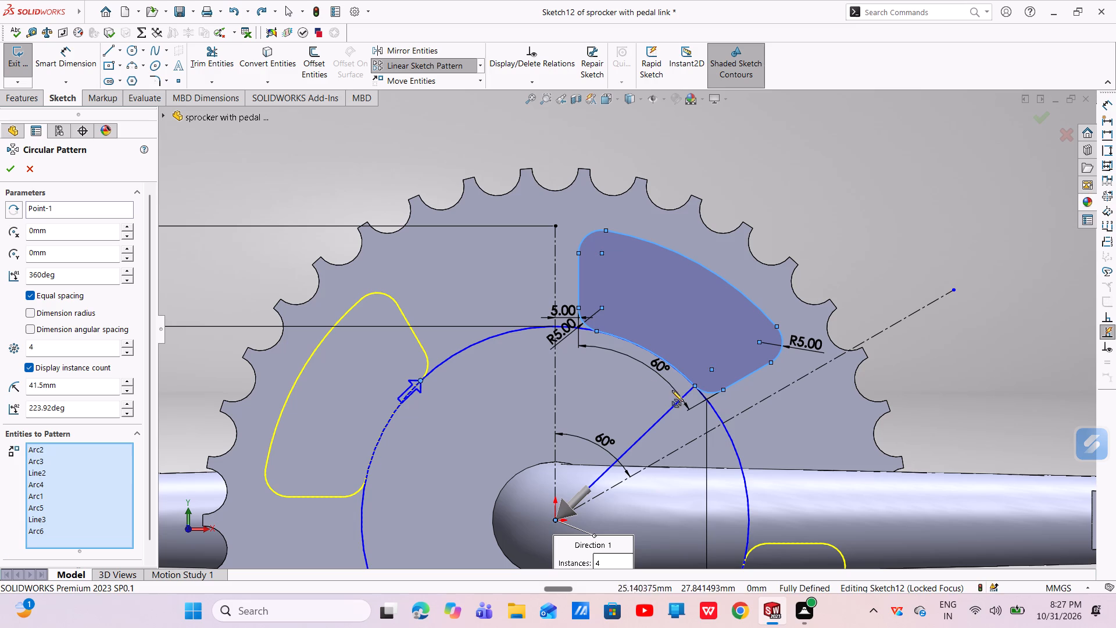
{"action": "left_click", "coordinate": [128, 344]}
{"action": "left_click", "coordinate": [128, 344]}
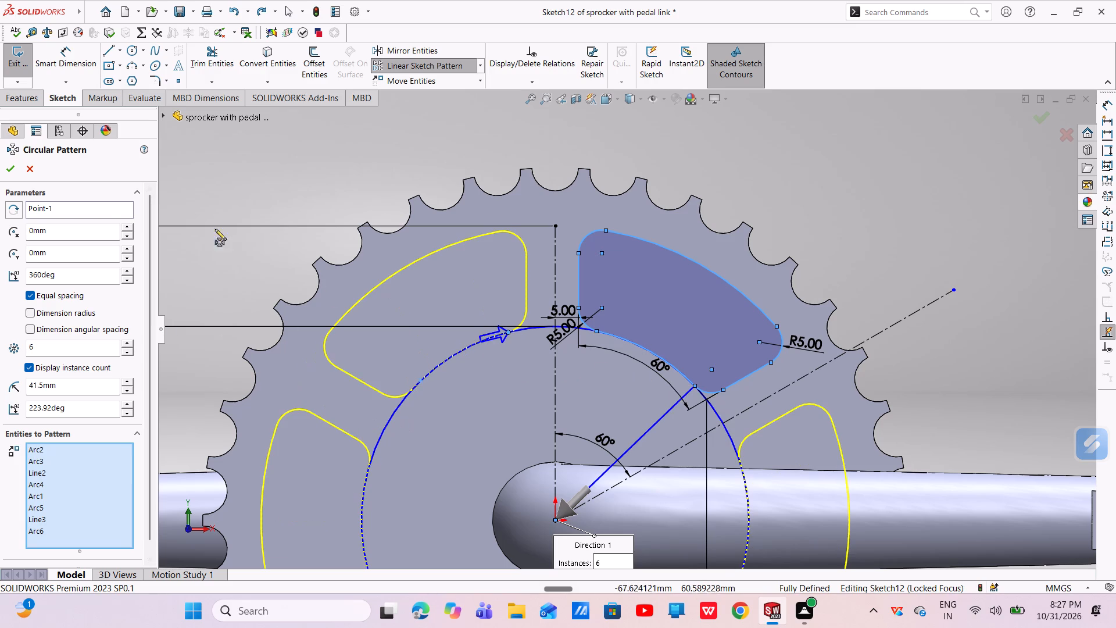
{"action": "left_click", "coordinate": [9, 173]}
Extrude-cut the six patterned window profiles through the sprocket with the Up To Next end condition.
{"action": "scroll", "coordinate": [600, 383], "scroll_direction": "up", "scroll_amount": 5}
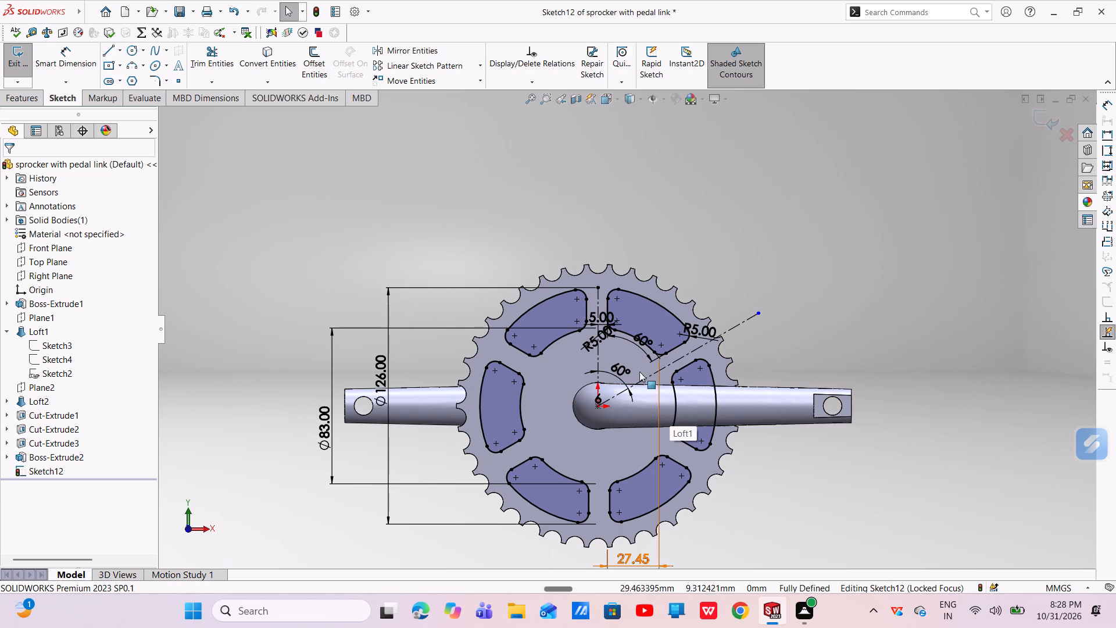
{"action": "left_click", "coordinate": [32, 99]}
{"action": "left_click", "coordinate": [205, 55]}
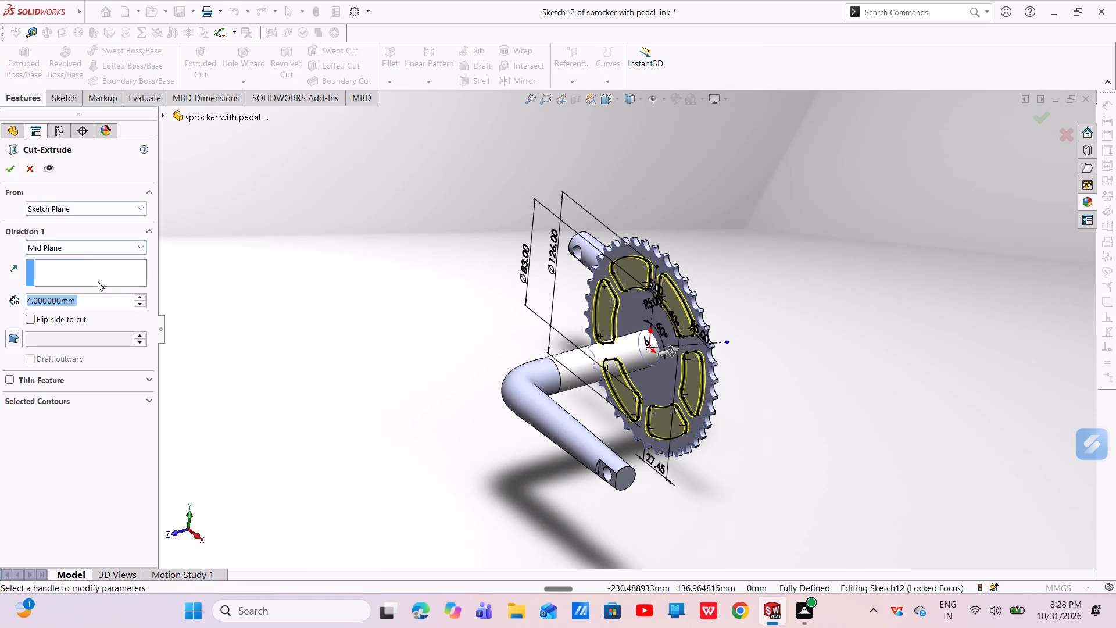
{"action": "left_click", "coordinate": [68, 251]}
{"action": "left_click", "coordinate": [66, 290]}
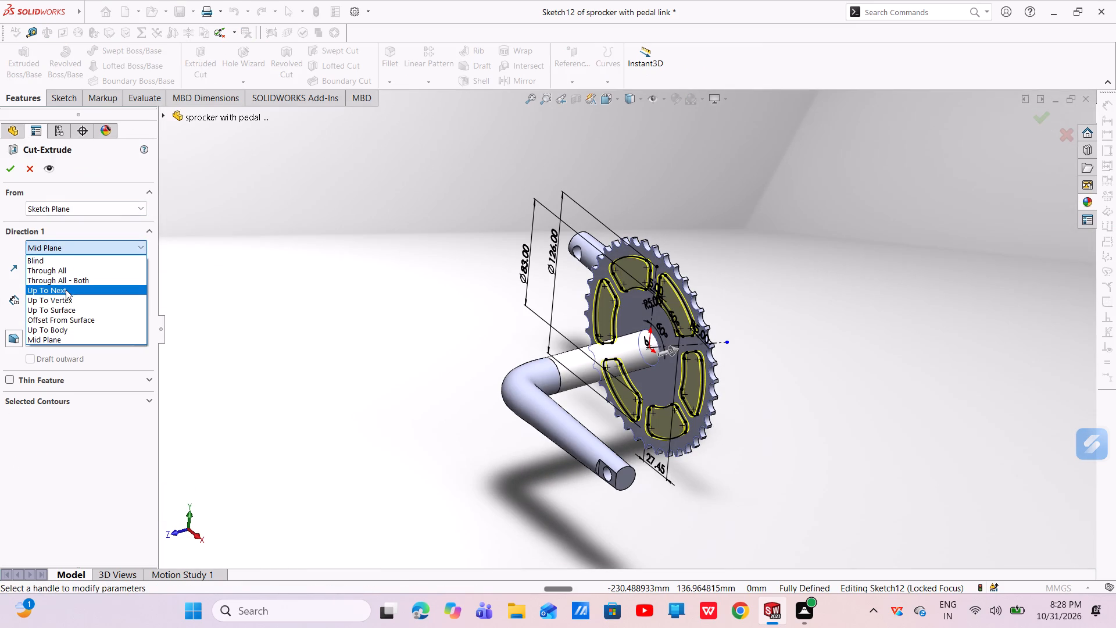
{"action": "left_click", "coordinate": [8, 170]}
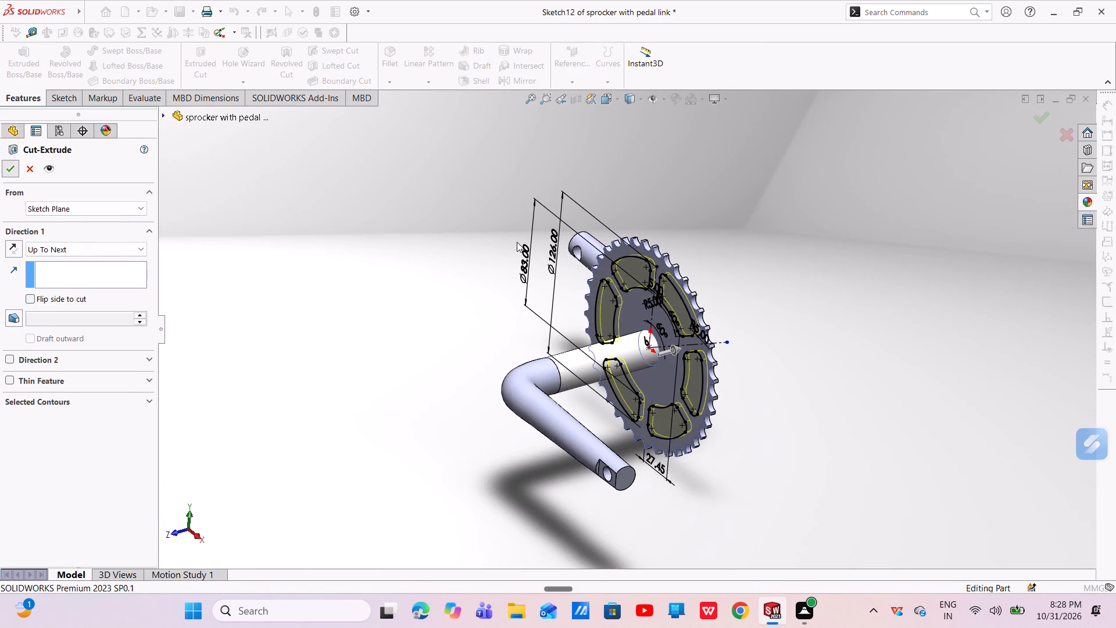
Start a sketch on the sprocket face on the shaft side and draw a circle about 131 mm in diameter centred on the origin.
{"action": "scroll", "coordinate": [617, 323], "scroll_direction": "down", "scroll_amount": 3}
{"action": "middle_click_drag", "start_coordinate": [634, 323], "coordinate": [702, 317]}
{"action": "scroll", "coordinate": [701, 317], "scroll_direction": "up", "scroll_amount": 5}
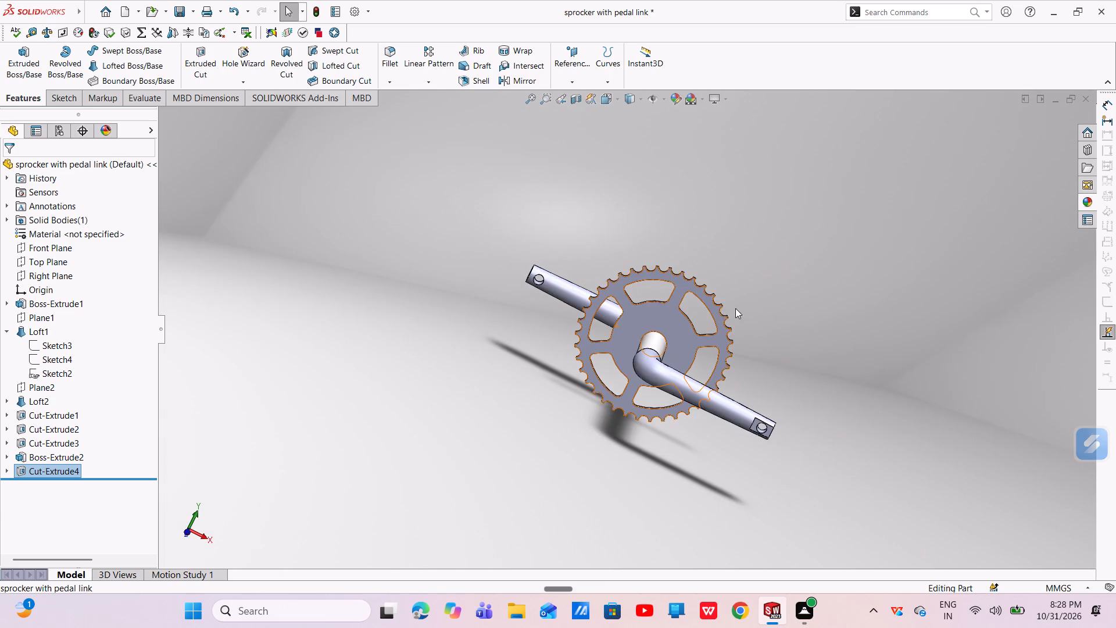
{"action": "middle_click_drag", "start_coordinate": [736, 308], "coordinate": [719, 315]}
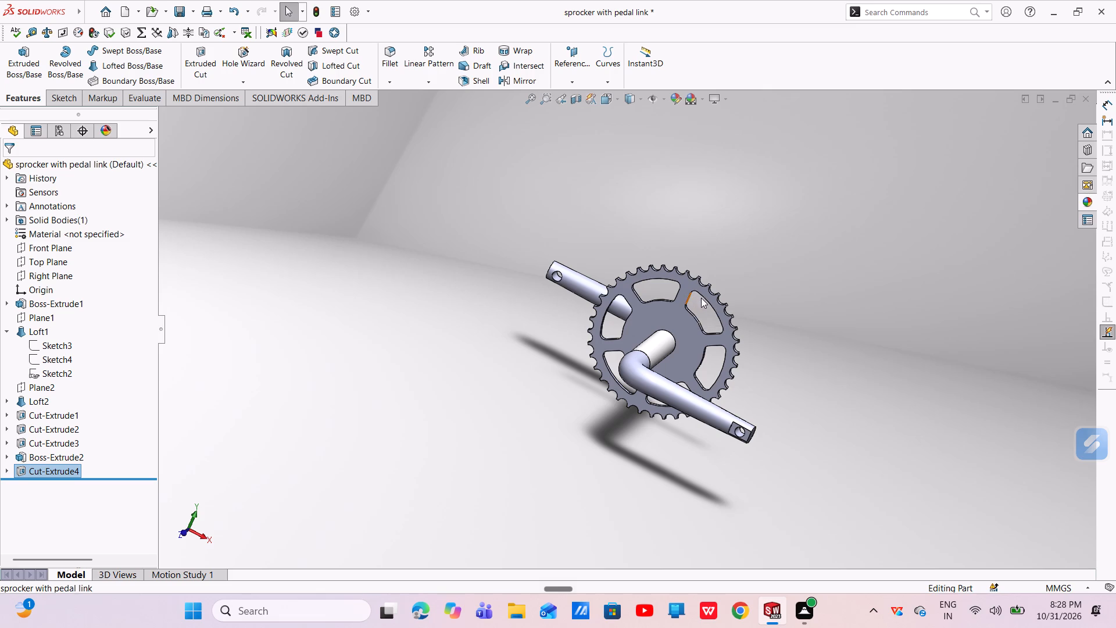
{"action": "left_click", "coordinate": [686, 326]}
{"action": "left_click", "coordinate": [737, 292]}
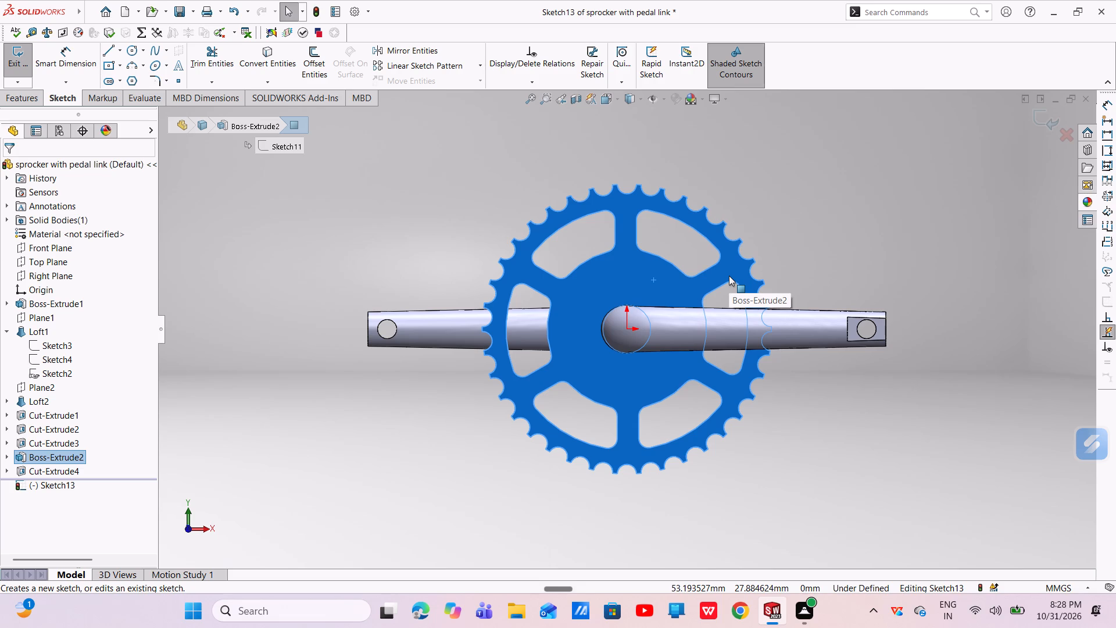
{"action": "left_click", "coordinate": [130, 49]}
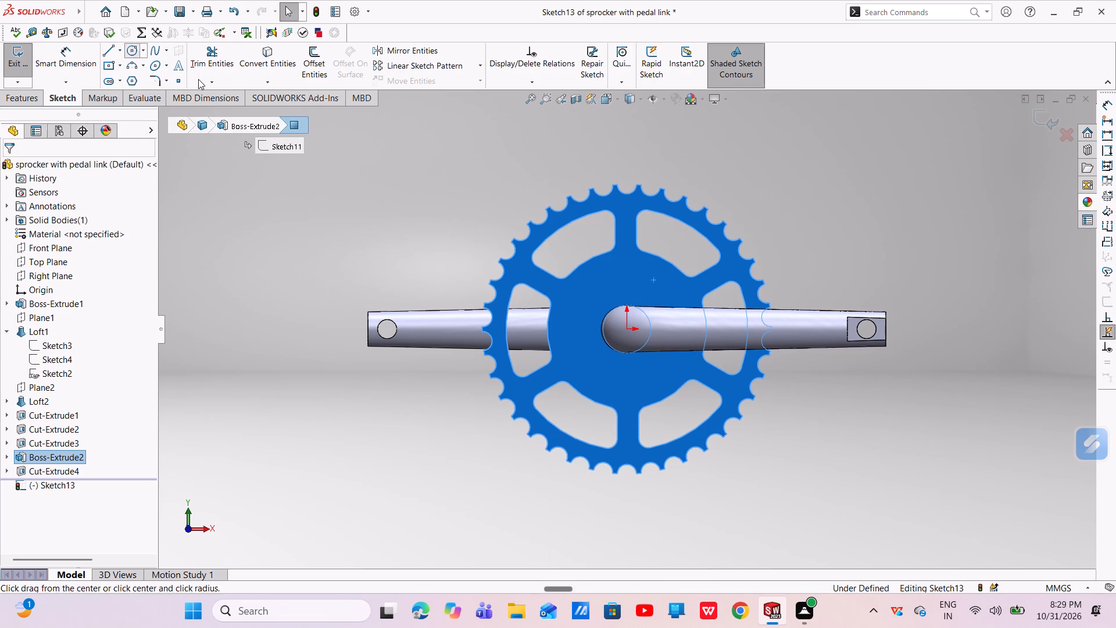
{"action": "left_click", "coordinate": [624, 330]}
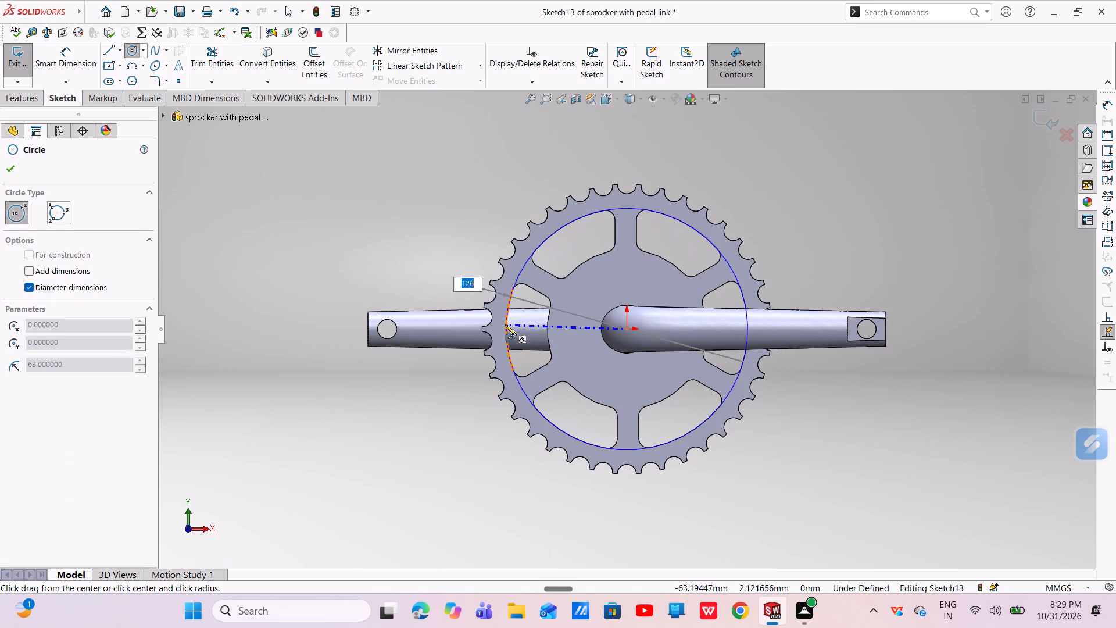
{"action": "left_click", "coordinate": [502, 318]}
{"action": "right_click", "coordinate": [502, 318]}
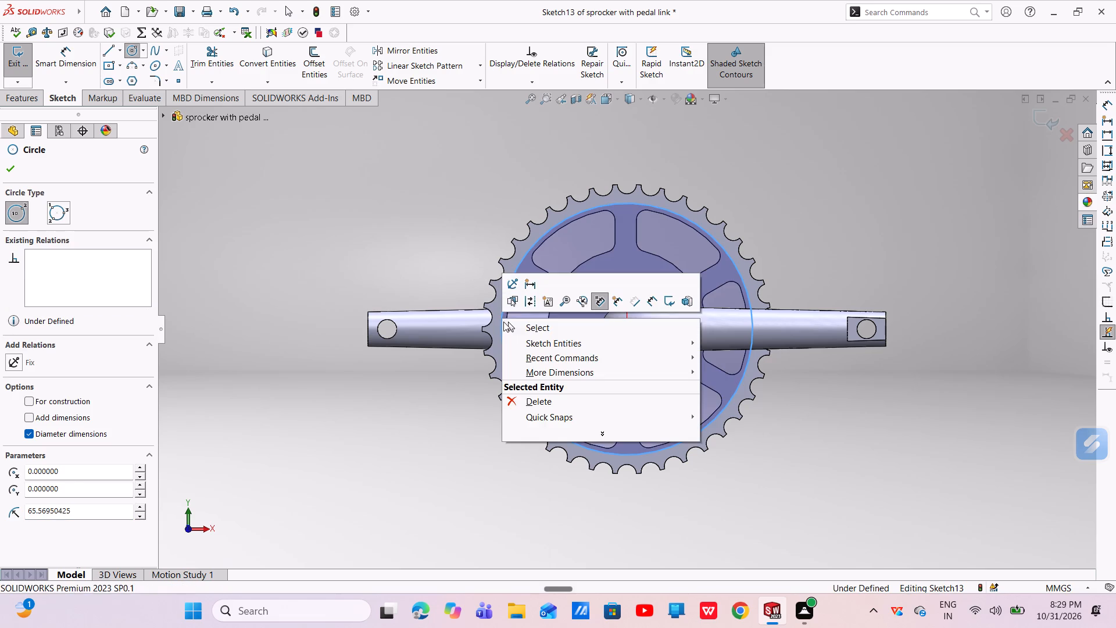
{"action": "left_click", "coordinate": [504, 322]}
Dimension the circle's diameter to 130 mm.
{"action": "left_click", "coordinate": [56, 51]}
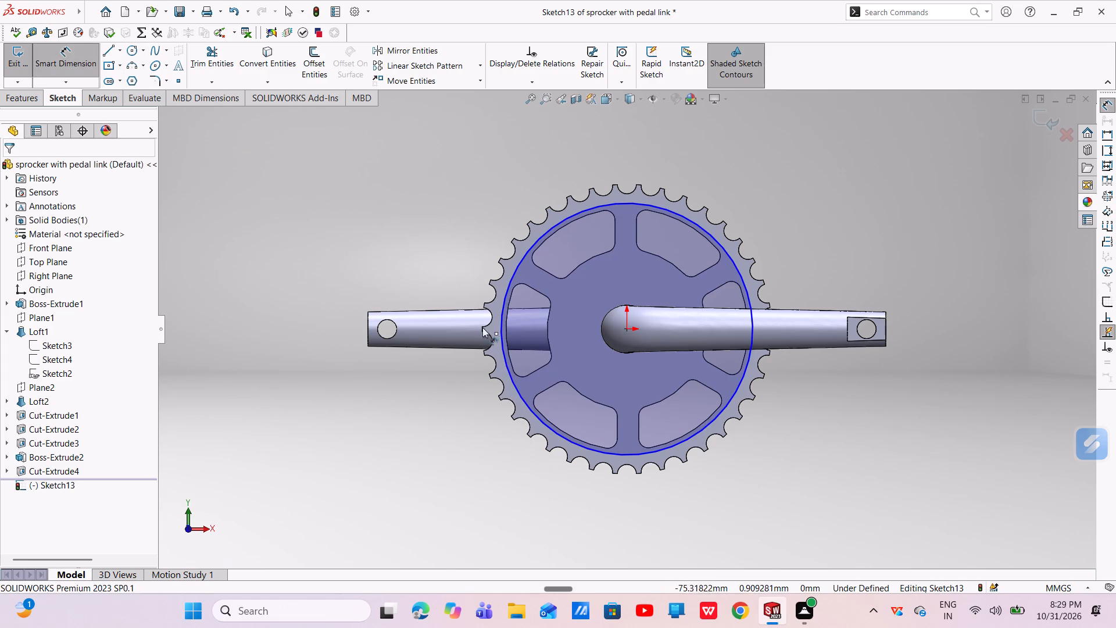
{"action": "left_click", "coordinate": [500, 345]}
{"action": "left_click", "coordinate": [399, 263]}
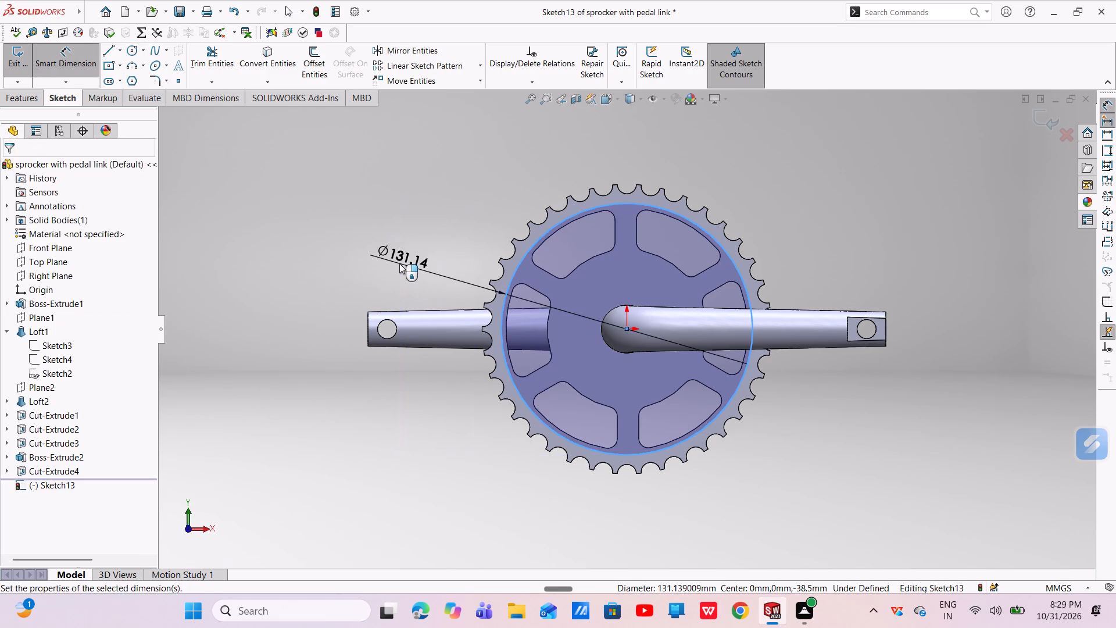
{"action": "key", "text": "BackSpace"}
{"action": "type", "text": "130"}
{"action": "key", "text": "Return"}
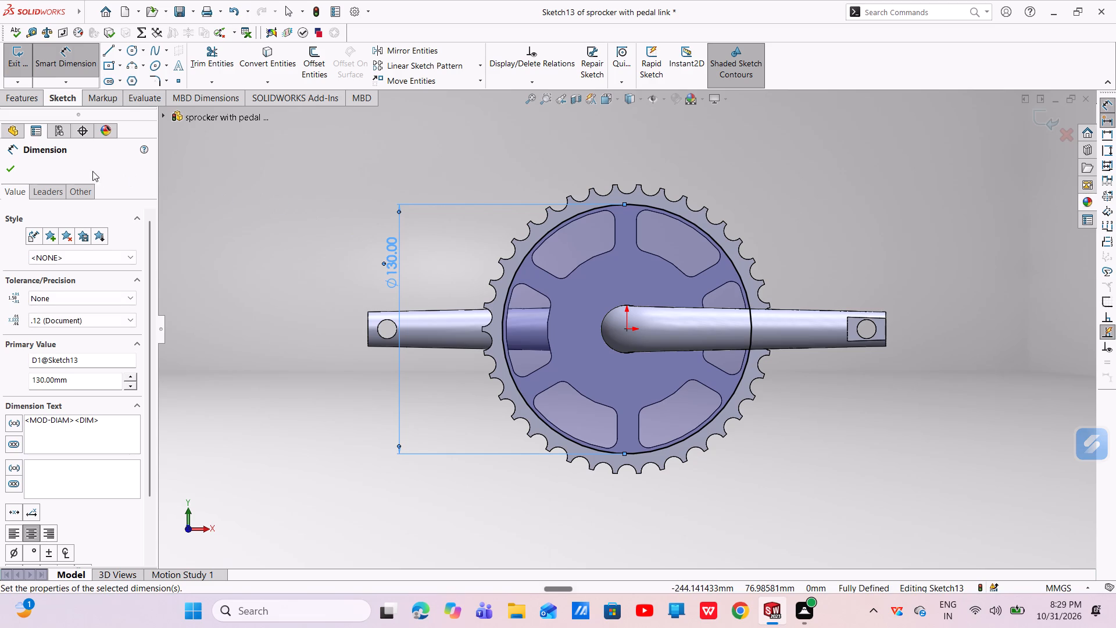
{"action": "left_click", "coordinate": [9, 172]}
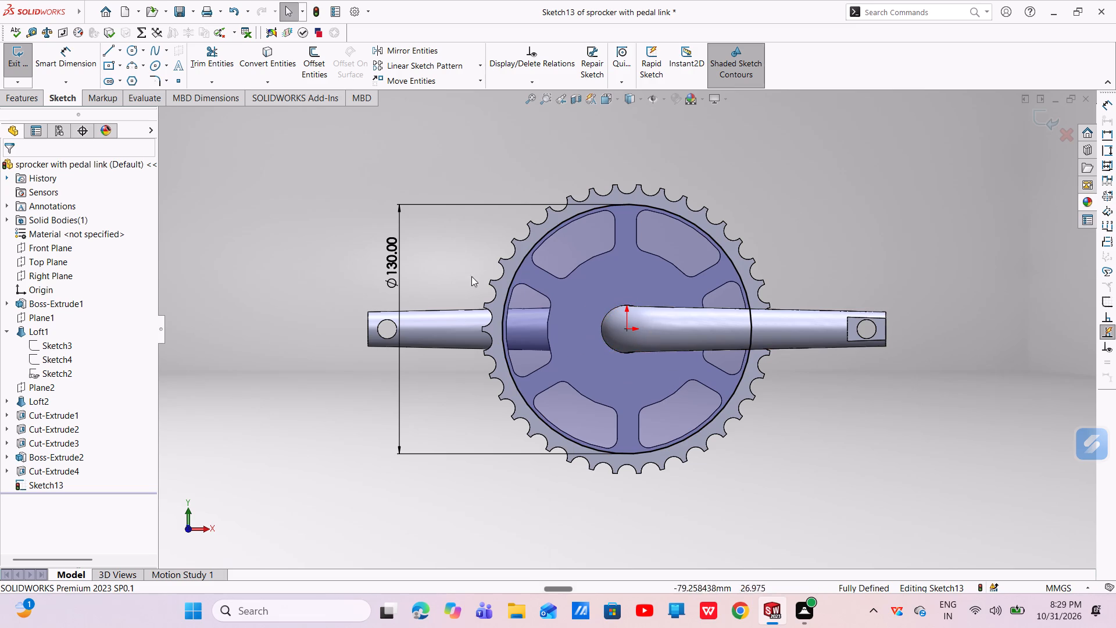
Draw a second circle about 173 mm in diameter, centred on the origin and enclosing the sprocket teeth.
{"action": "left_click", "coordinate": [133, 52]}
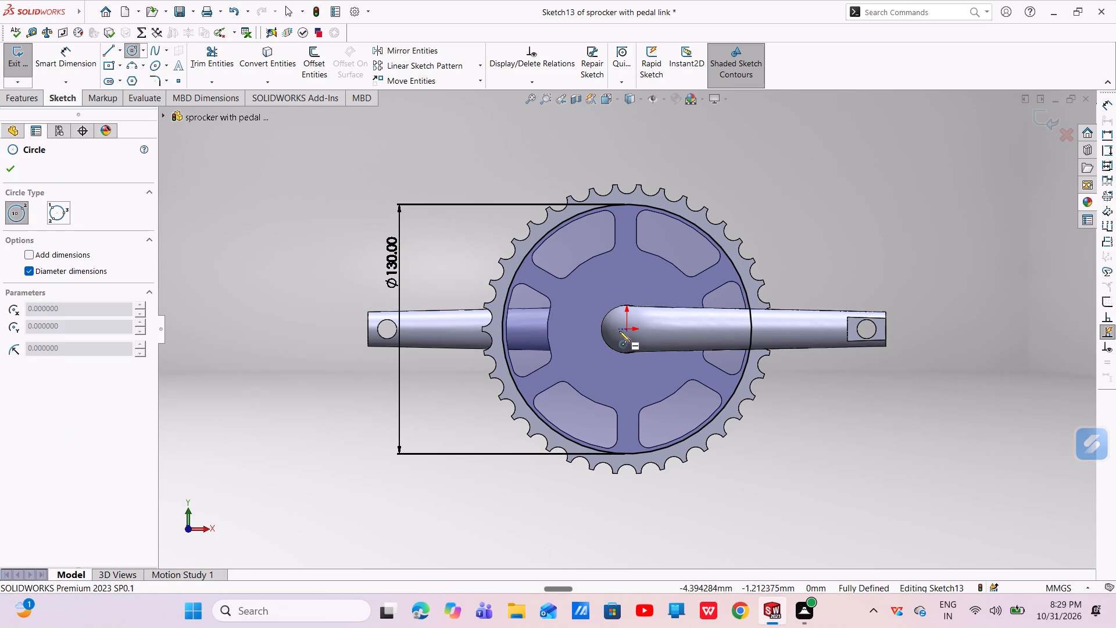
{"action": "left_click", "coordinate": [626, 331]}
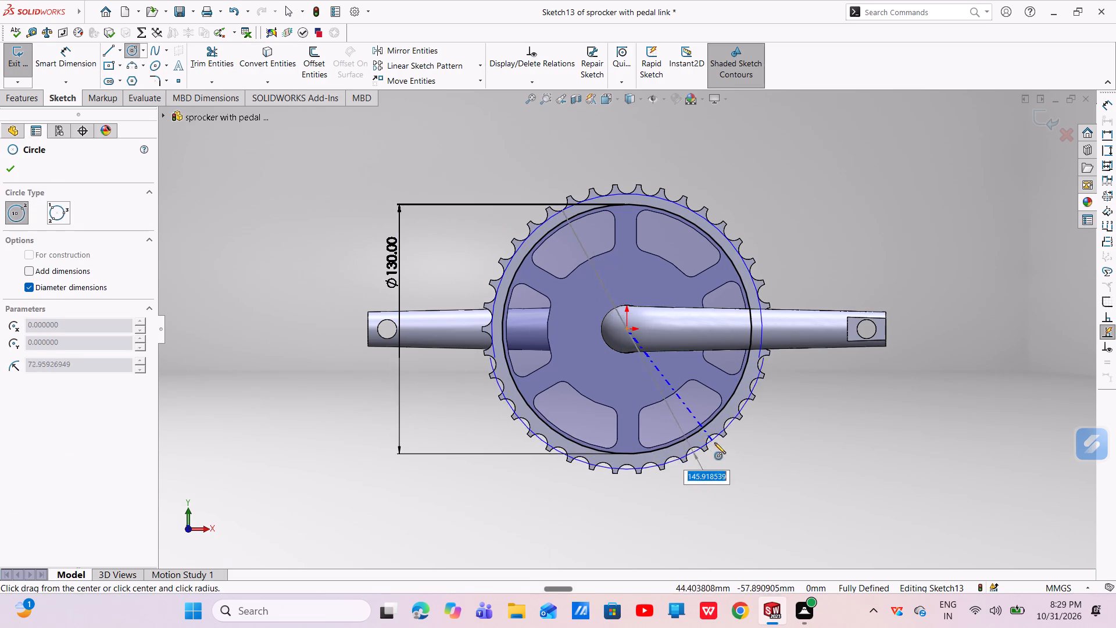
{"action": "left_click", "coordinate": [732, 458]}
{"action": "right_click", "coordinate": [732, 458]}
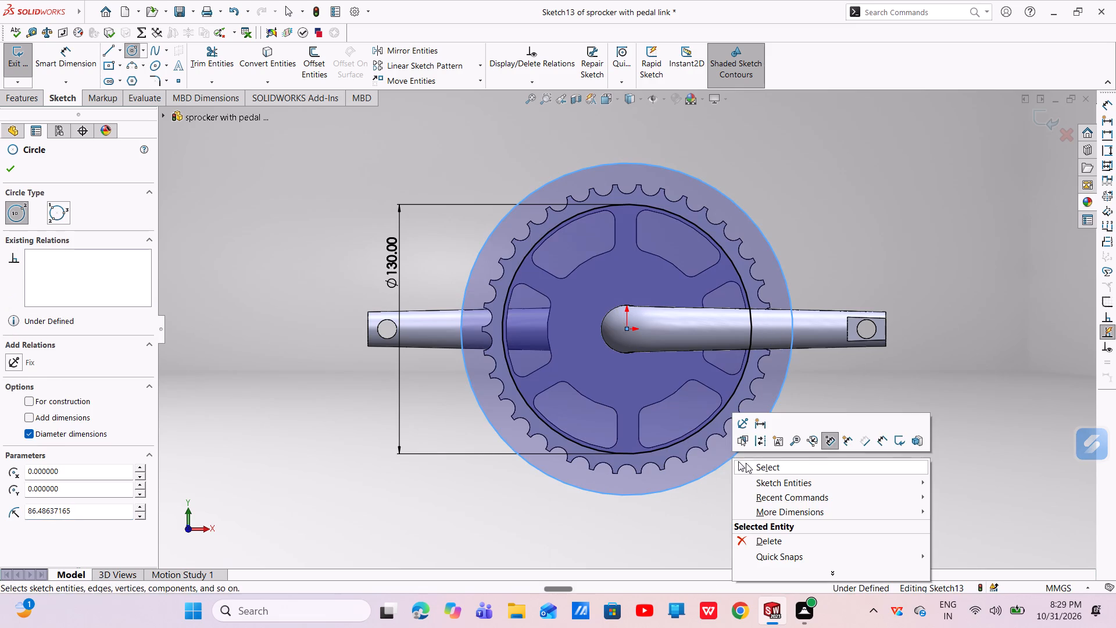
{"action": "left_click", "coordinate": [746, 464]}
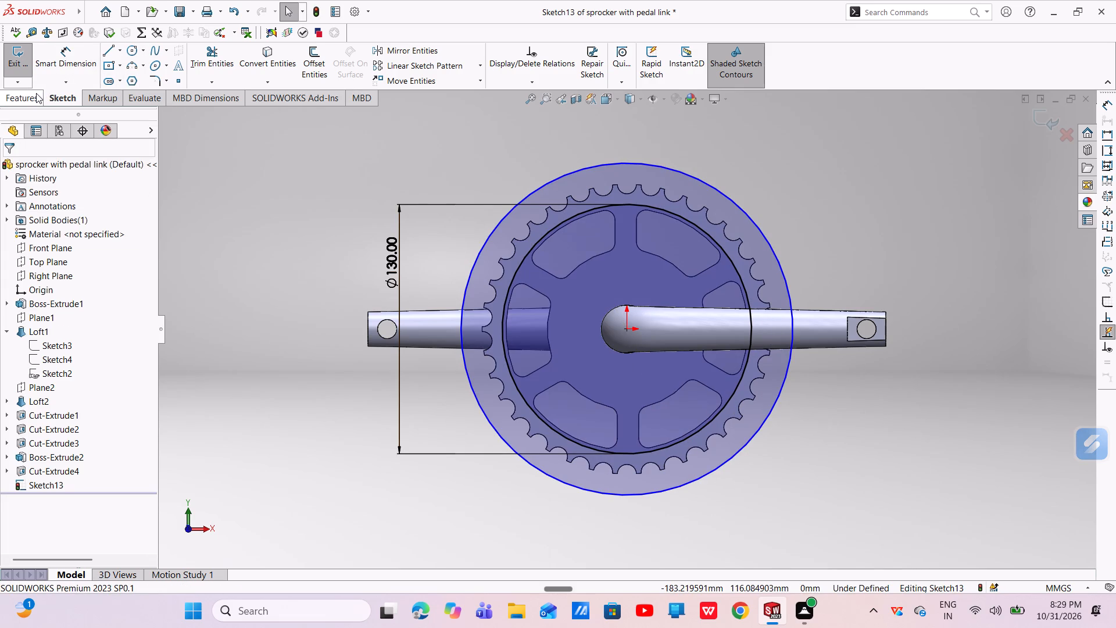
Extrude-cut the ring between the two circles to a Blind depth of 1 mm, thinning the sprocket's toothed rim.
{"action": "left_click", "coordinate": [36, 93]}
{"action": "left_click", "coordinate": [193, 67]}
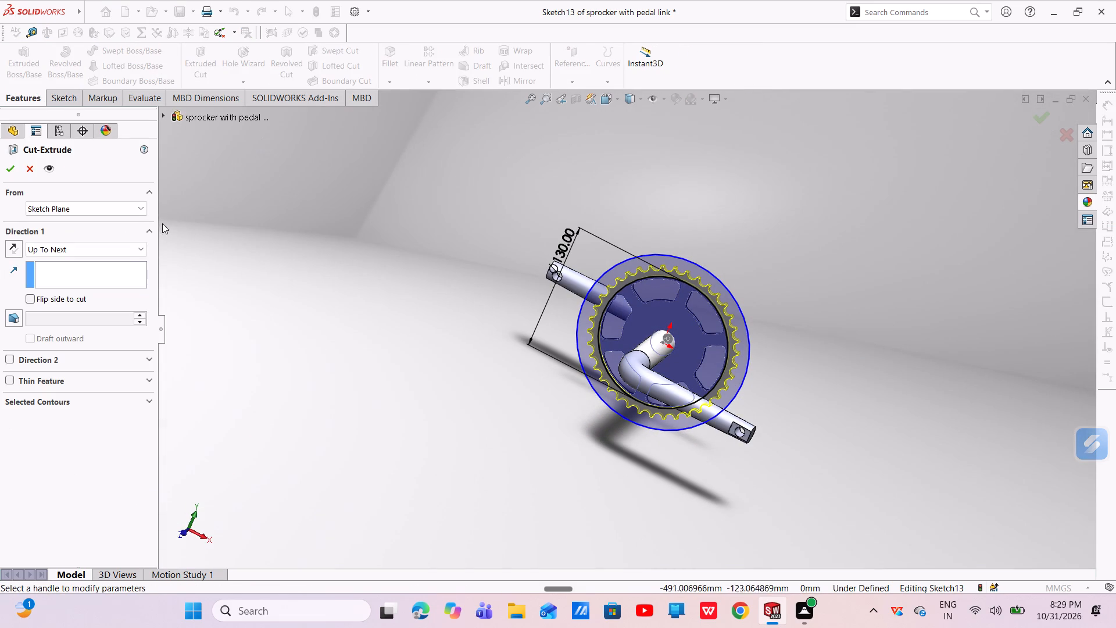
{"action": "left_click", "coordinate": [120, 247]}
{"action": "left_click", "coordinate": [56, 261]}
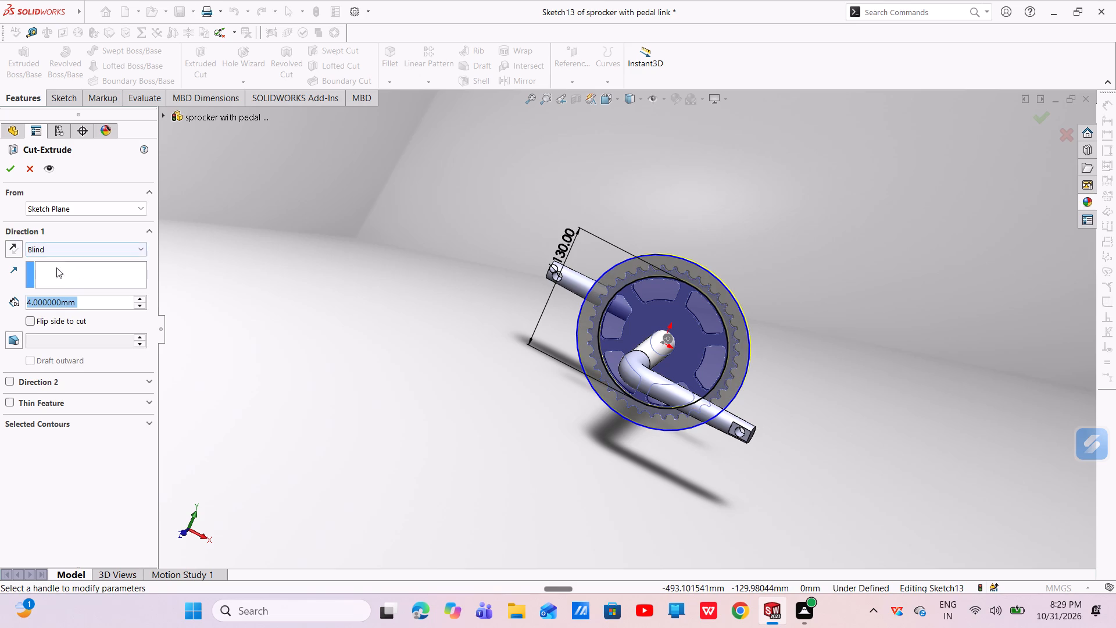
{"action": "key", "text": "BackSpace"}
{"action": "key", "text": "1"}
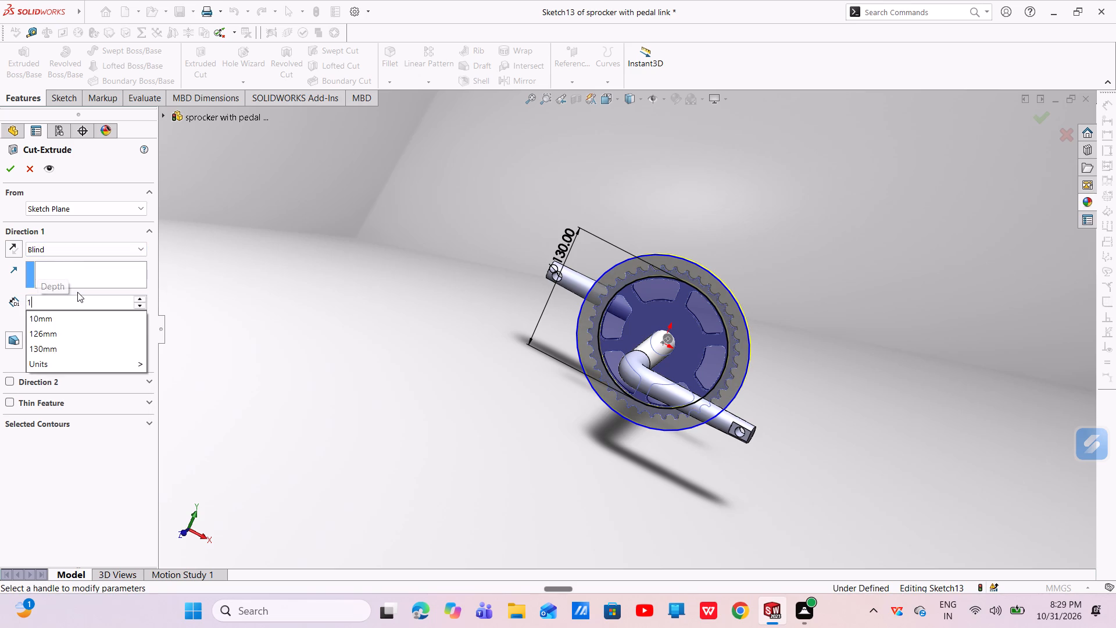
{"action": "key", "text": "Return"}
{"action": "left_click", "coordinate": [13, 167]}
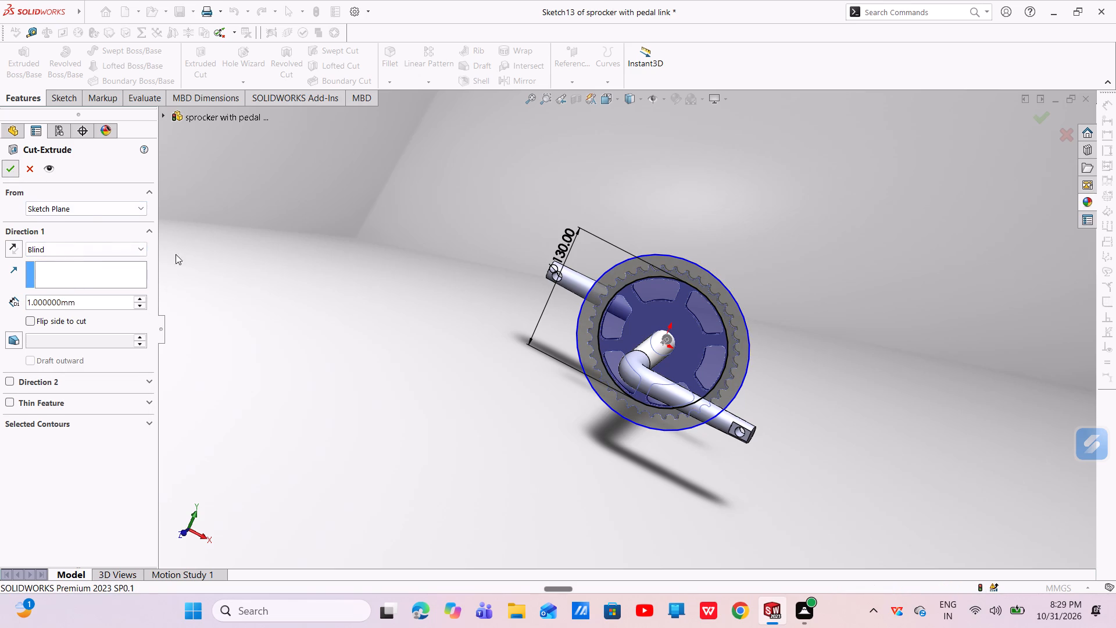
{"action": "scroll", "coordinate": [620, 273], "scroll_direction": "down", "scroll_amount": 5}
{"action": "middle_click_drag", "start_coordinate": [675, 320], "coordinate": [613, 273]}
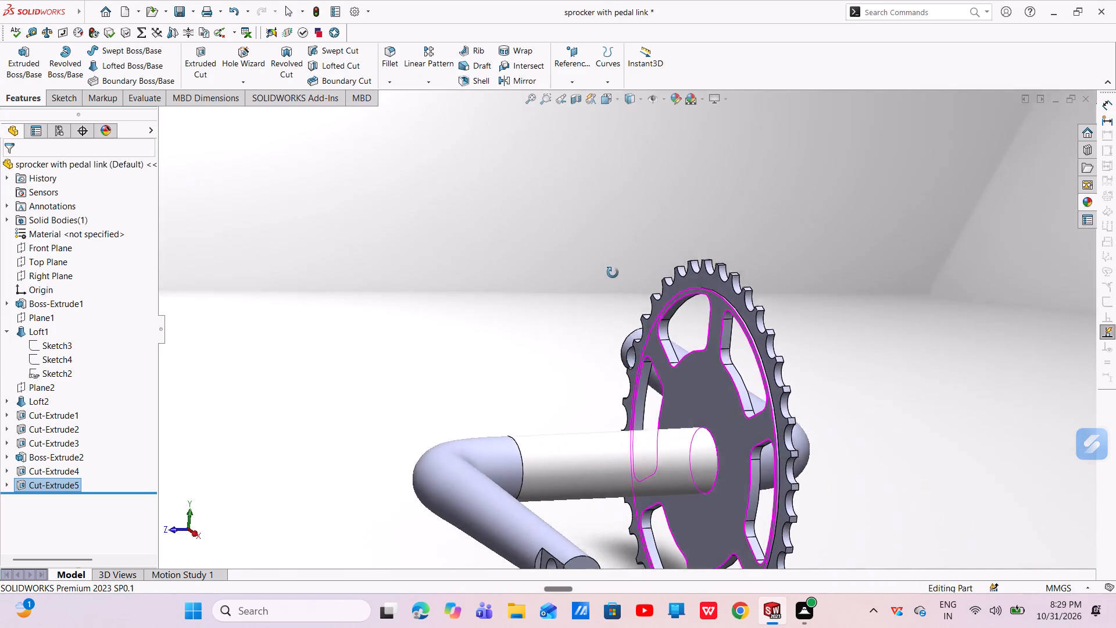
{"action": "middle_click_drag", "start_coordinate": [613, 273], "coordinate": [598, 262]}
{"action": "scroll", "coordinate": [681, 306], "scroll_direction": "down", "scroll_amount": 10}
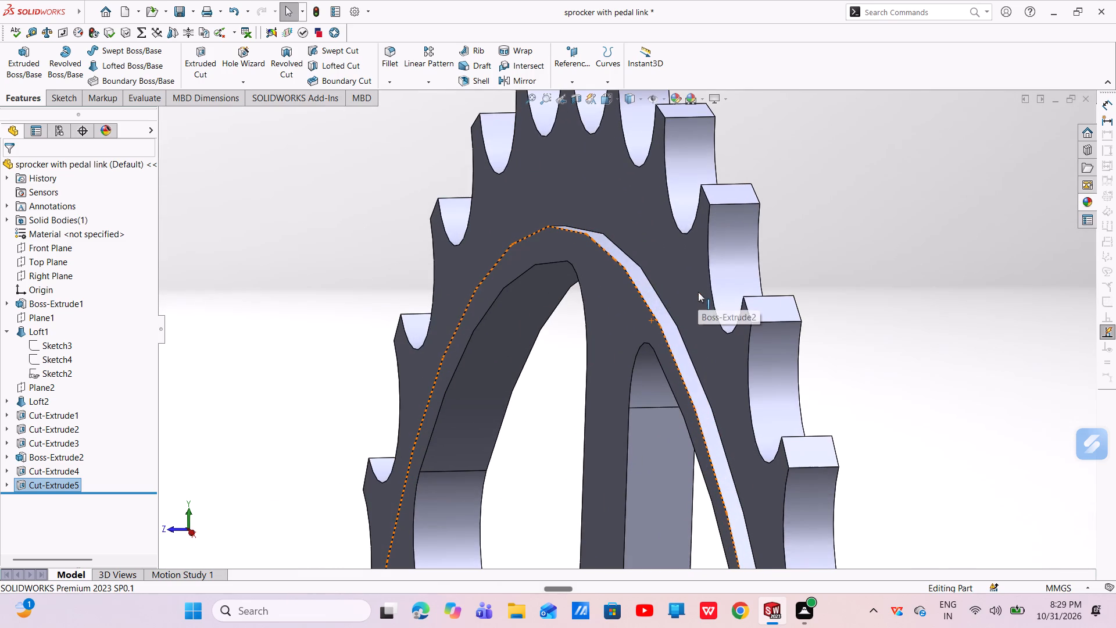
Start a sketch on the sprocket face opposite the shaft and draw a circle about 131 mm in diameter centred on the origin.
{"action": "scroll", "coordinate": [666, 277], "scroll_direction": "up", "scroll_amount": 14}
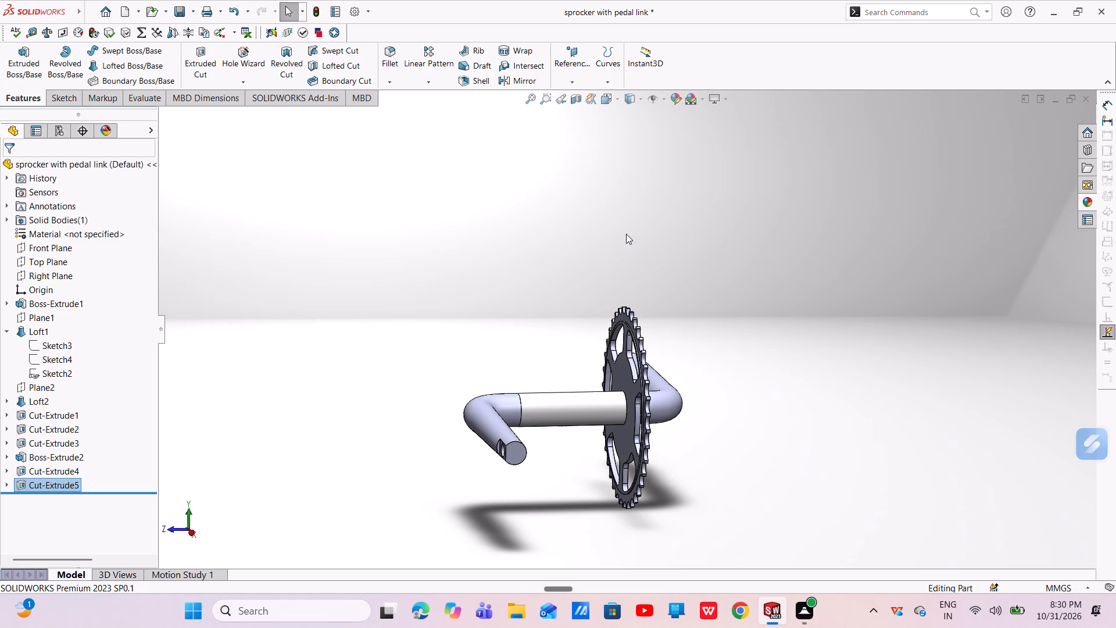
{"action": "middle_click_drag", "start_coordinate": [678, 318], "coordinate": [632, 312]}
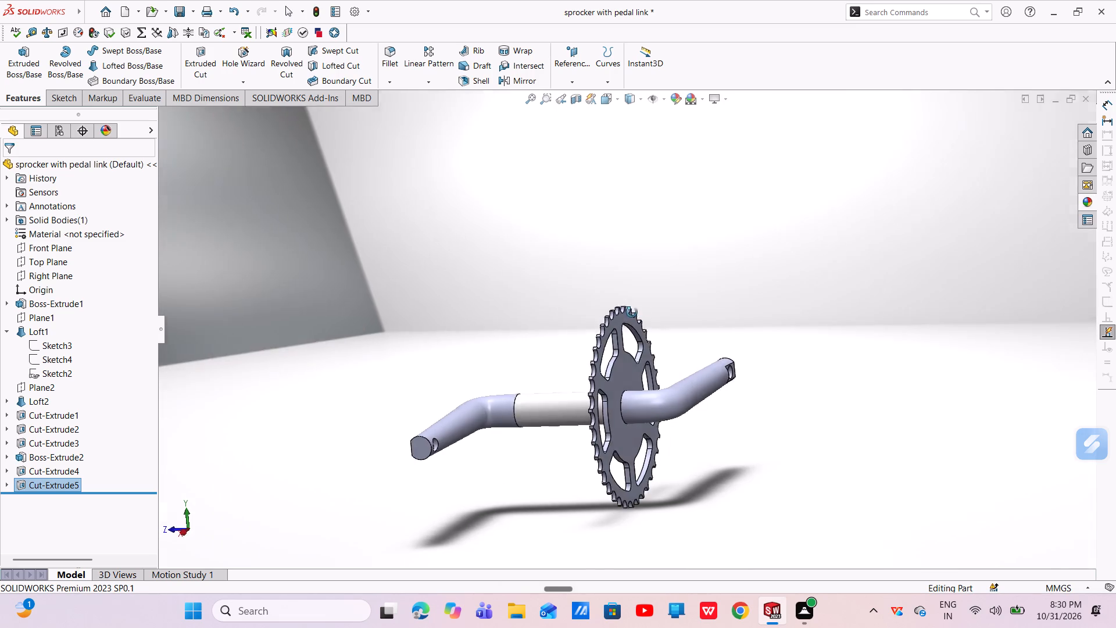
{"action": "middle_click_drag", "start_coordinate": [632, 312], "coordinate": [618, 322]}
{"action": "left_click", "coordinate": [612, 365]}
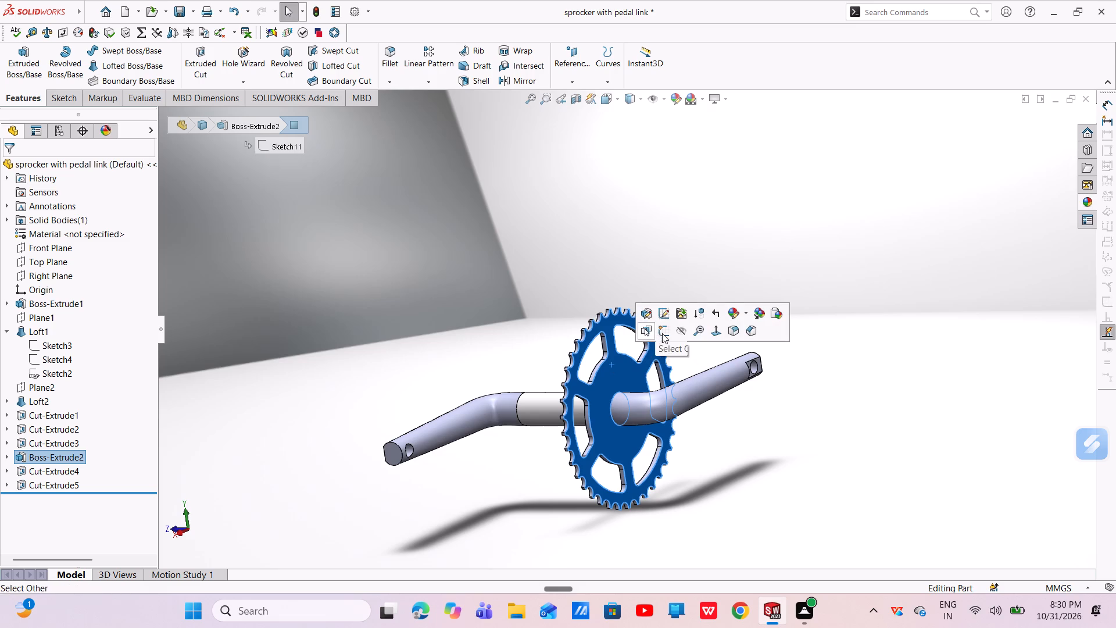
{"action": "left_click", "coordinate": [662, 334]}
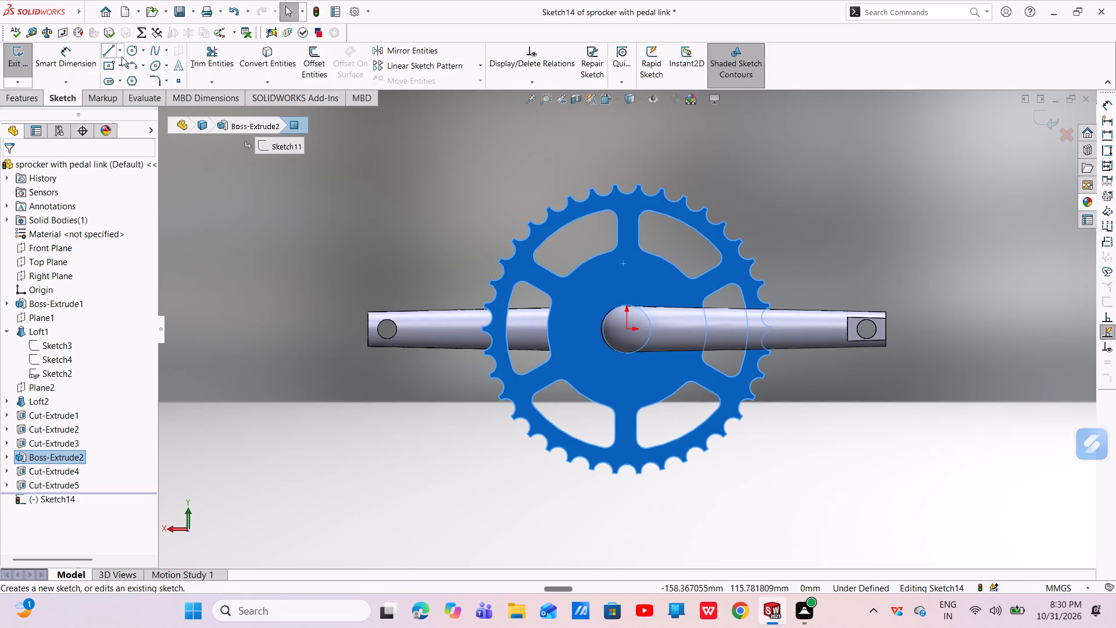
{"action": "left_click", "coordinate": [131, 55]}
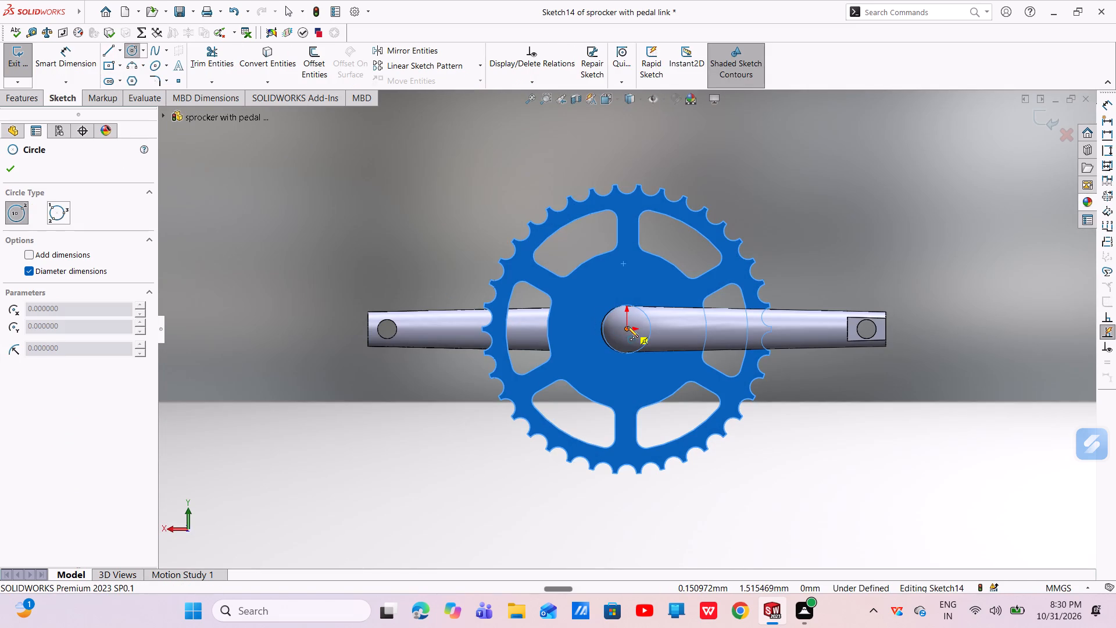
{"action": "left_click", "coordinate": [627, 326]}
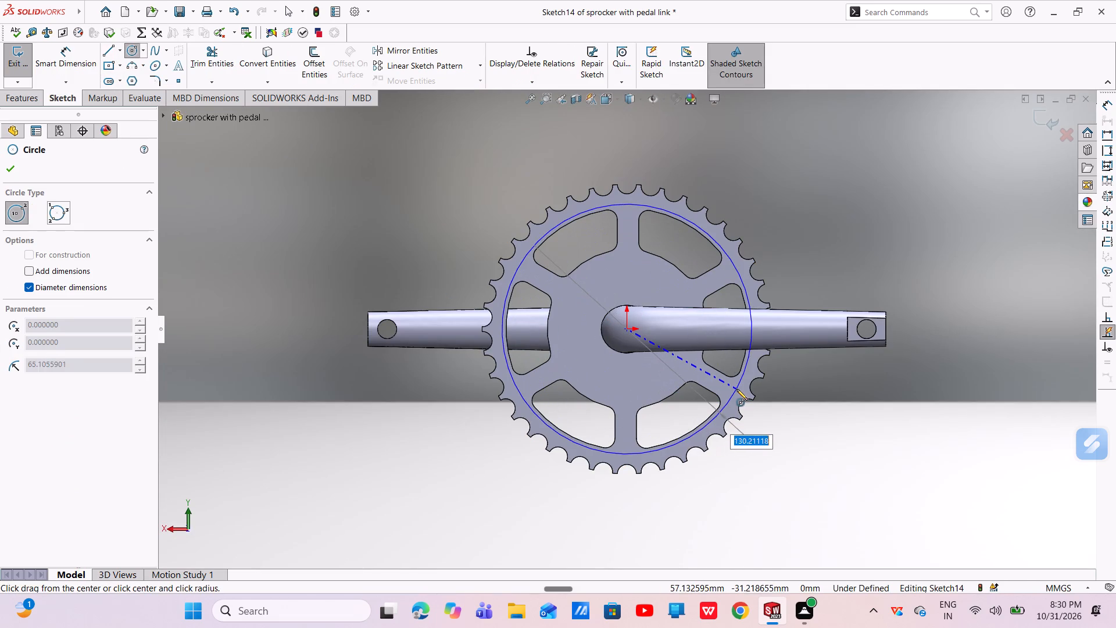
{"action": "left_click", "coordinate": [738, 388]}
{"action": "right_click", "coordinate": [738, 388]}
{"action": "left_click", "coordinate": [745, 394]}
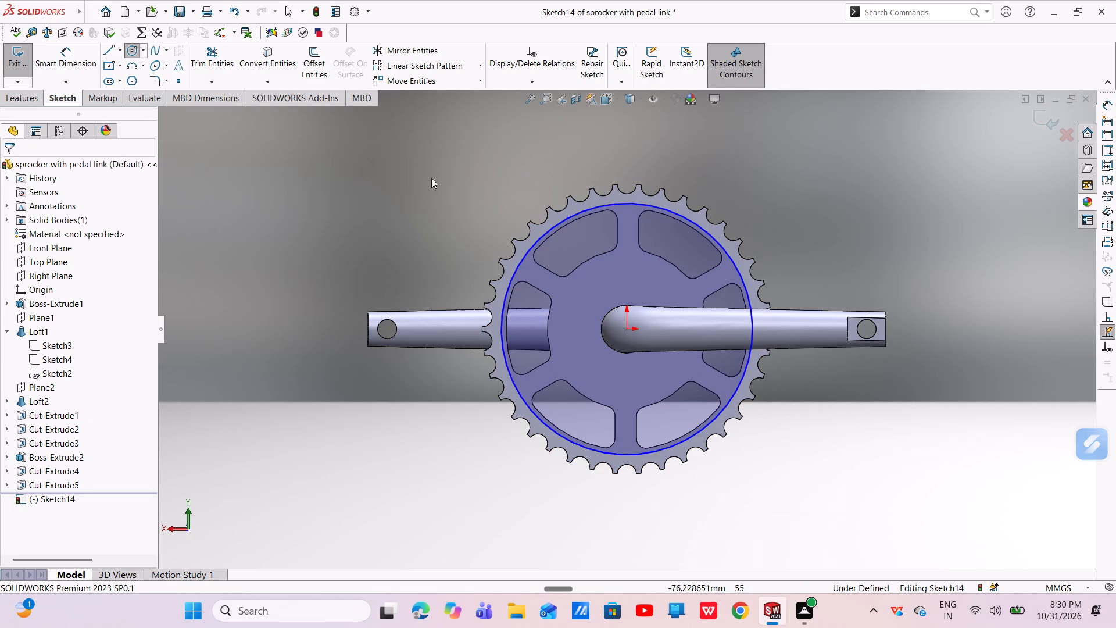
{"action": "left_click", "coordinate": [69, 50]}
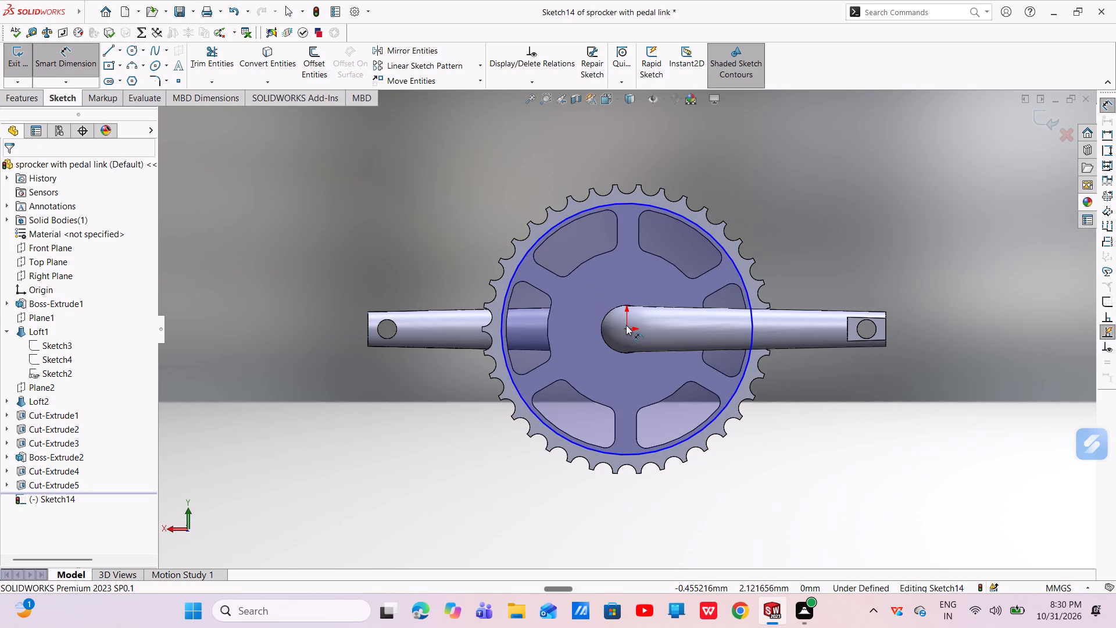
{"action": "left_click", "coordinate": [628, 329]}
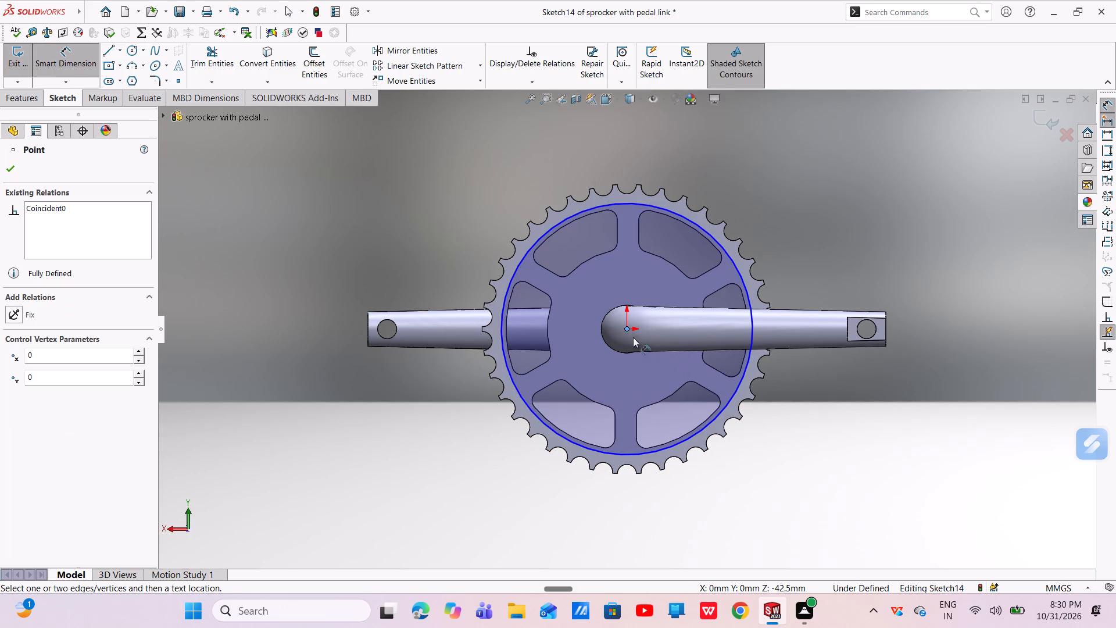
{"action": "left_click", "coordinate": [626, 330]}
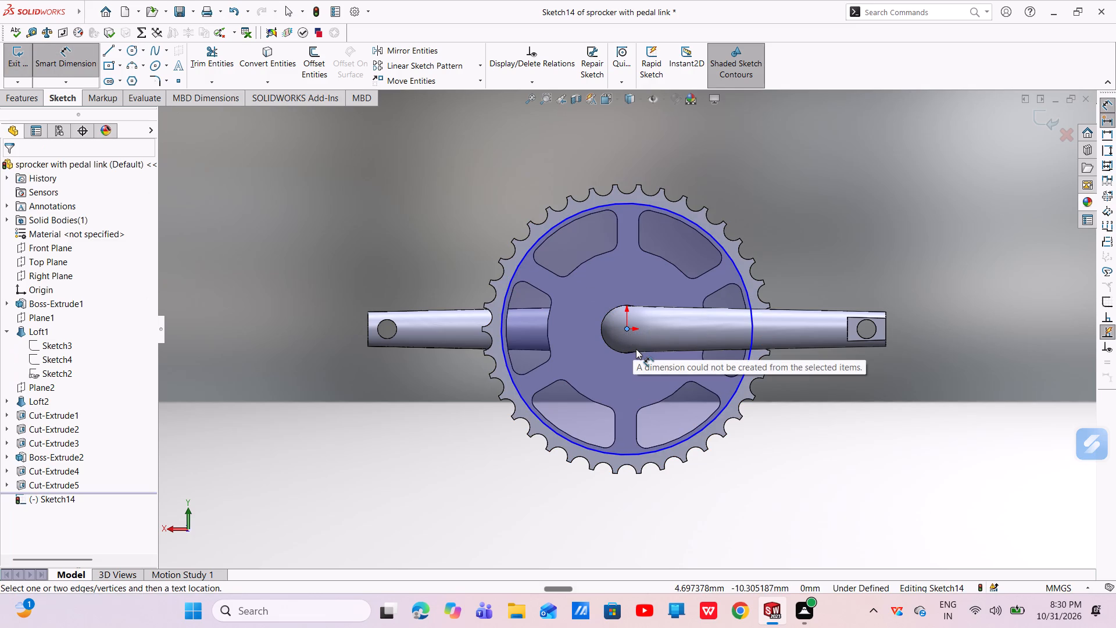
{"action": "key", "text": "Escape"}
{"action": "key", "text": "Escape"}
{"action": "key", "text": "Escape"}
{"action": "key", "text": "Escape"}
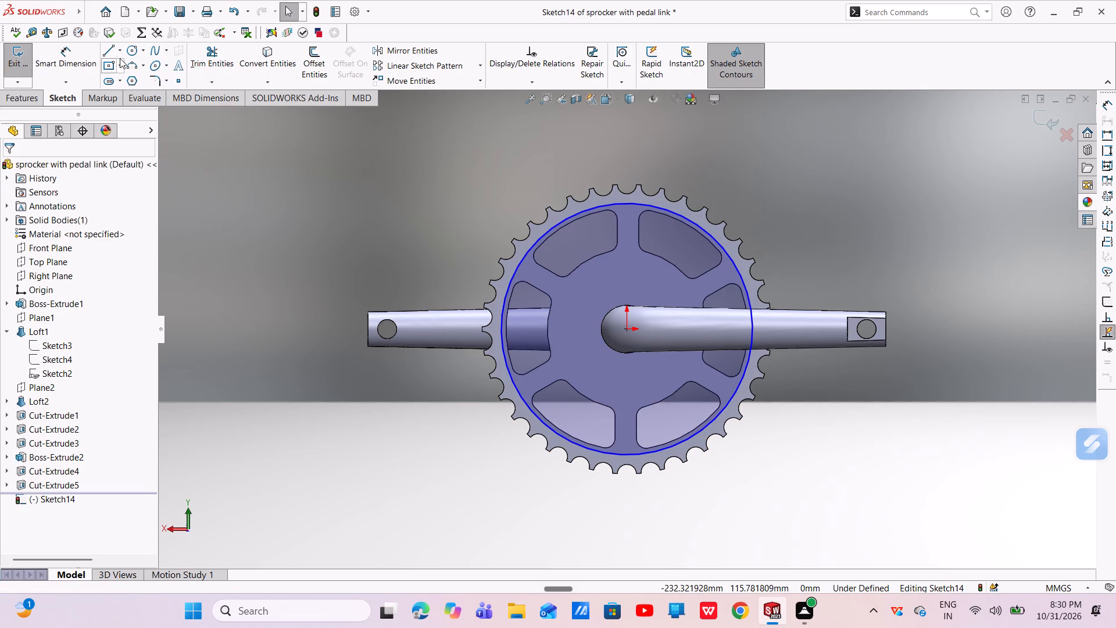
Draw a second circle about 175 mm in diameter, centred on the origin and enclosing the sprocket teeth.
{"action": "left_click", "coordinate": [131, 51]}
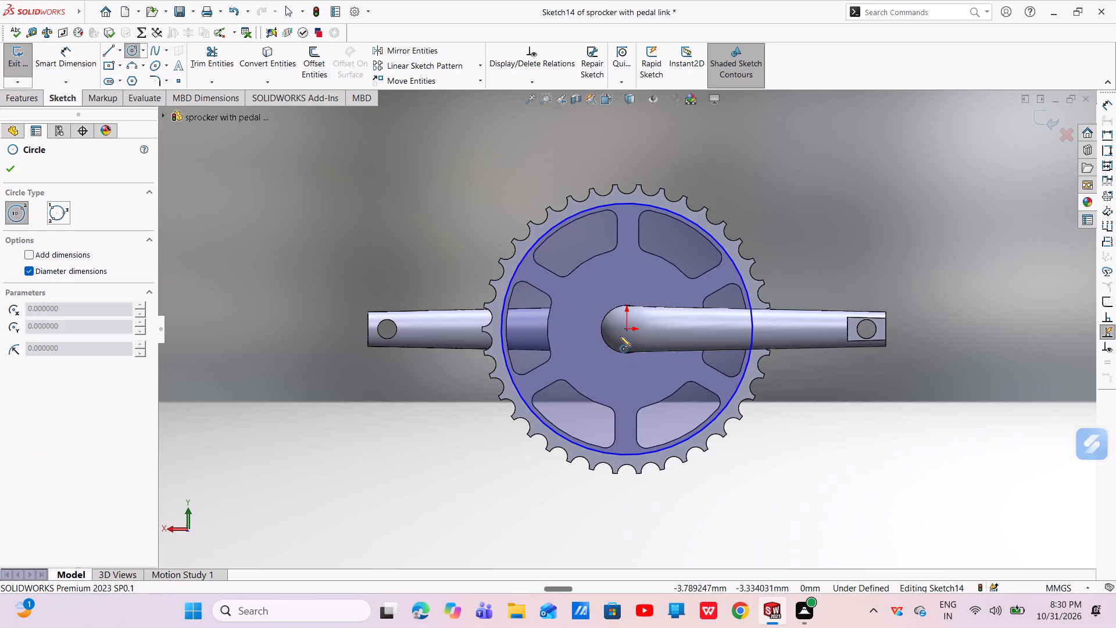
{"action": "left_click", "coordinate": [624, 330]}
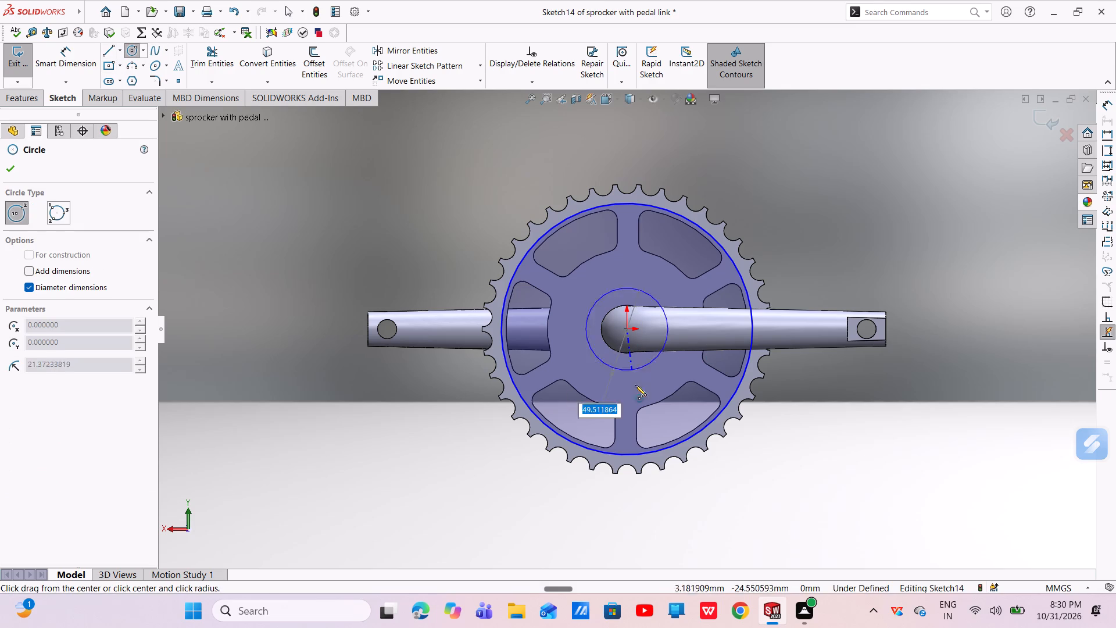
{"action": "left_click", "coordinate": [697, 481]}
{"action": "right_click", "coordinate": [699, 482]}
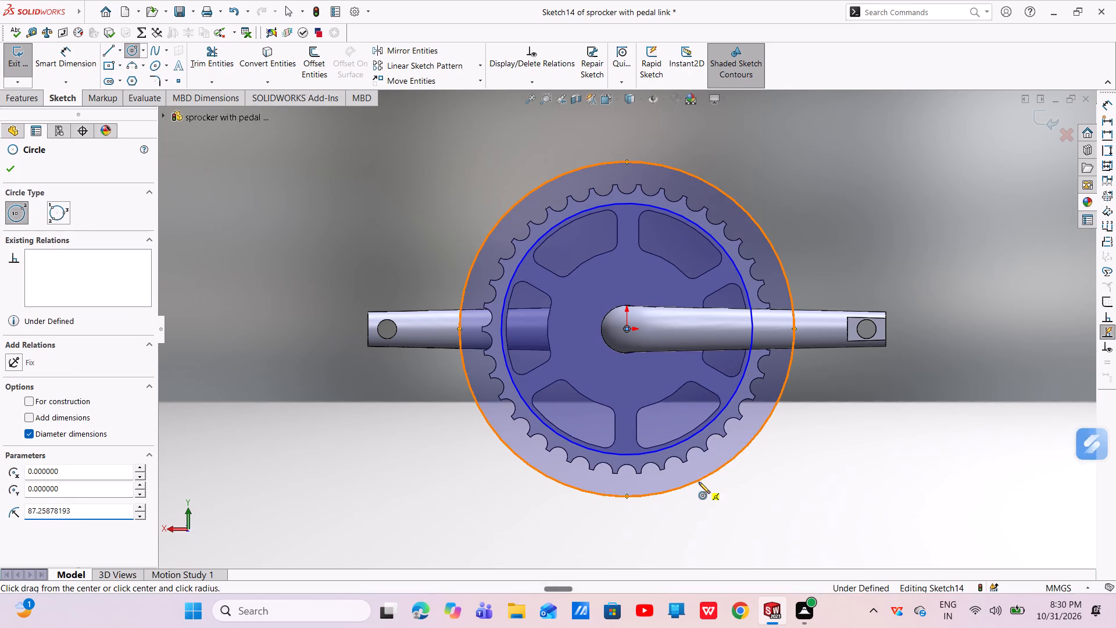
{"action": "left_click", "coordinate": [710, 486]}
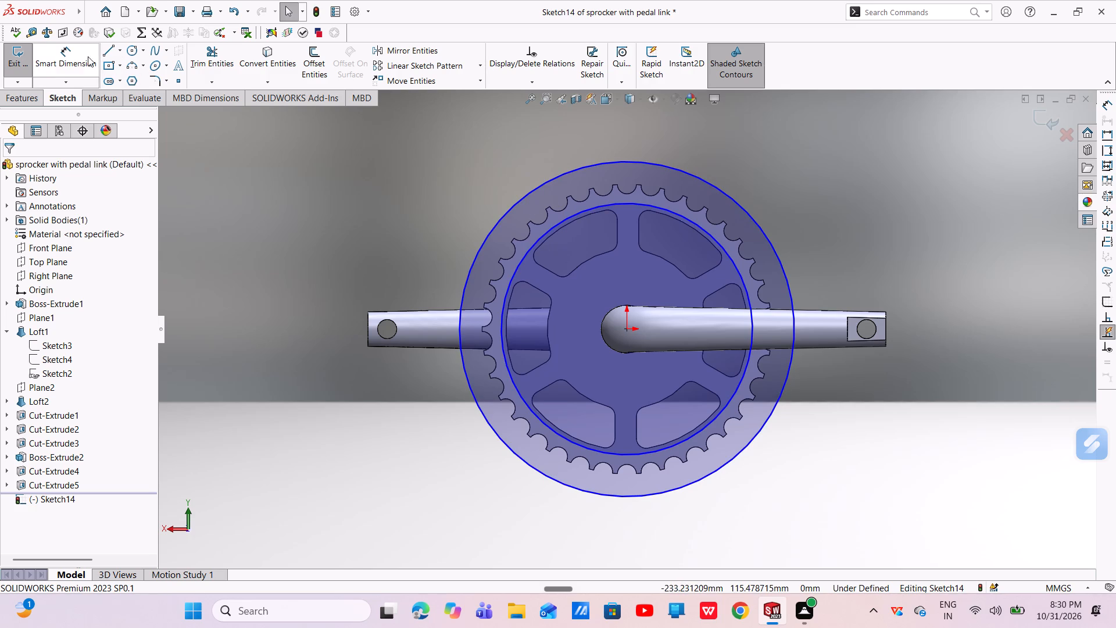
Dimension the inner circle's diameter to 130 mm.
{"action": "left_click", "coordinate": [63, 54]}
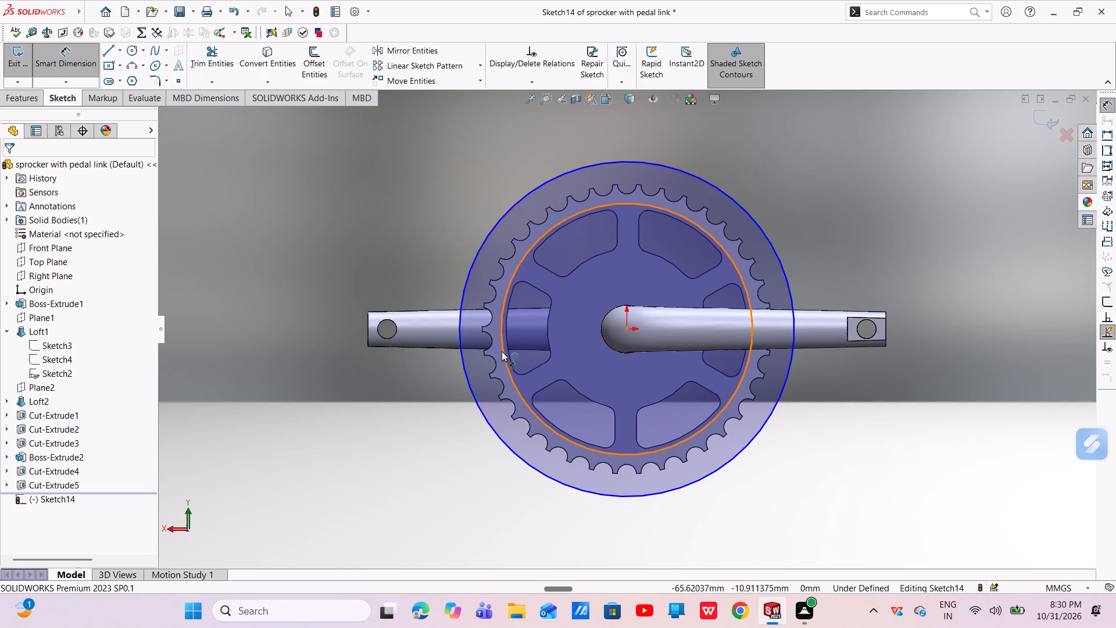
{"action": "left_click", "coordinate": [502, 351]}
{"action": "left_click", "coordinate": [295, 362]}
{"action": "key", "text": "BackSpace"}
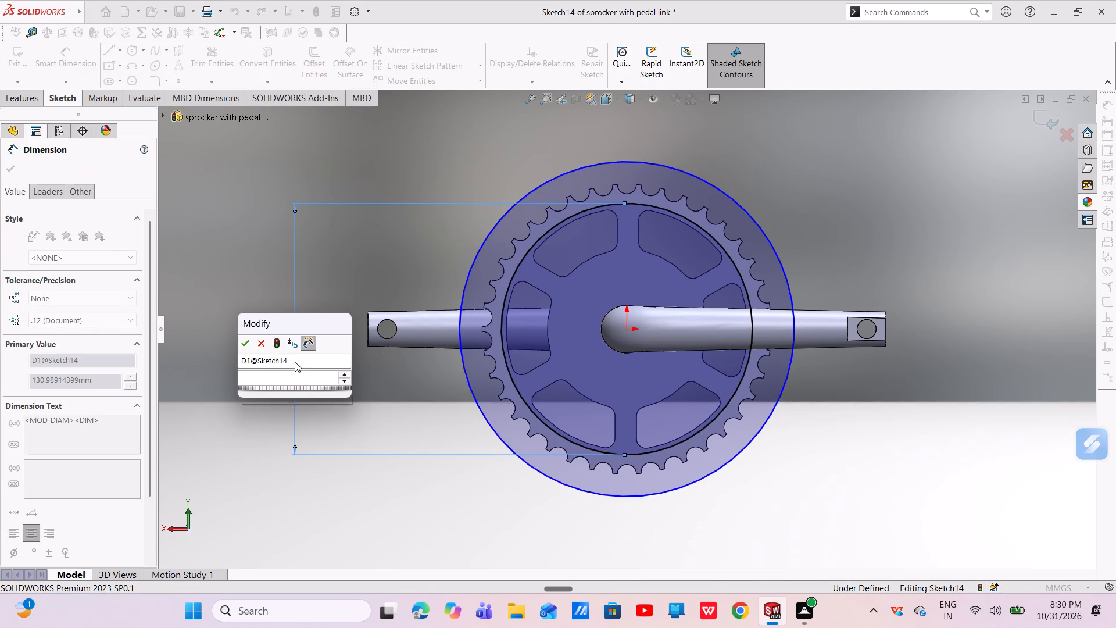
{"action": "type", "text": "13"}
{"action": "key", "text": "0"}
{"action": "key", "text": "Return"}
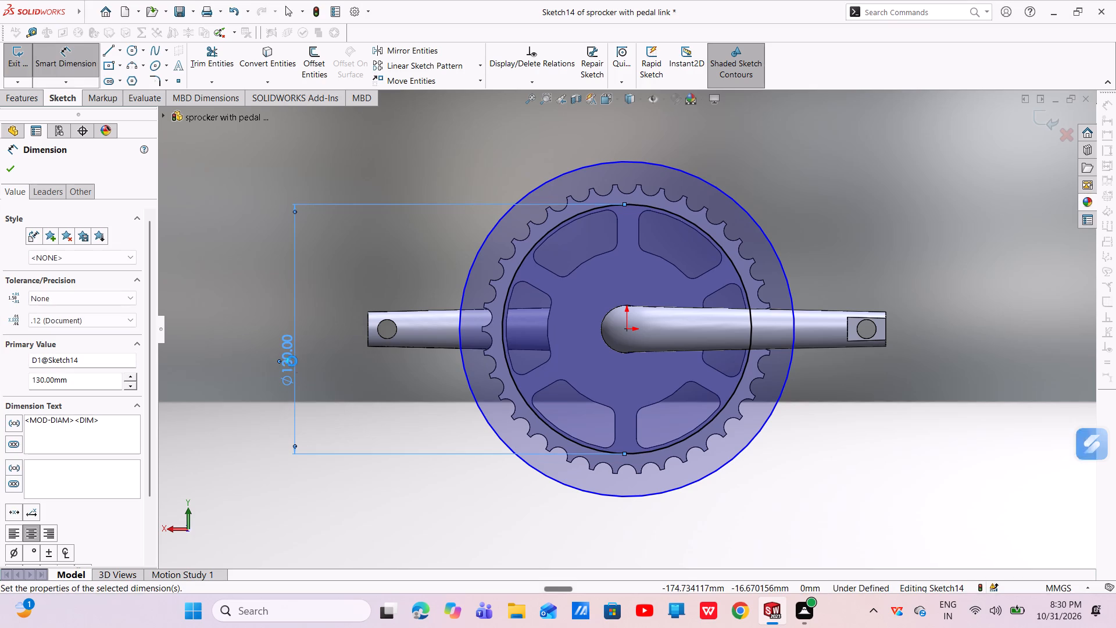
{"action": "left_click", "coordinate": [13, 169]}
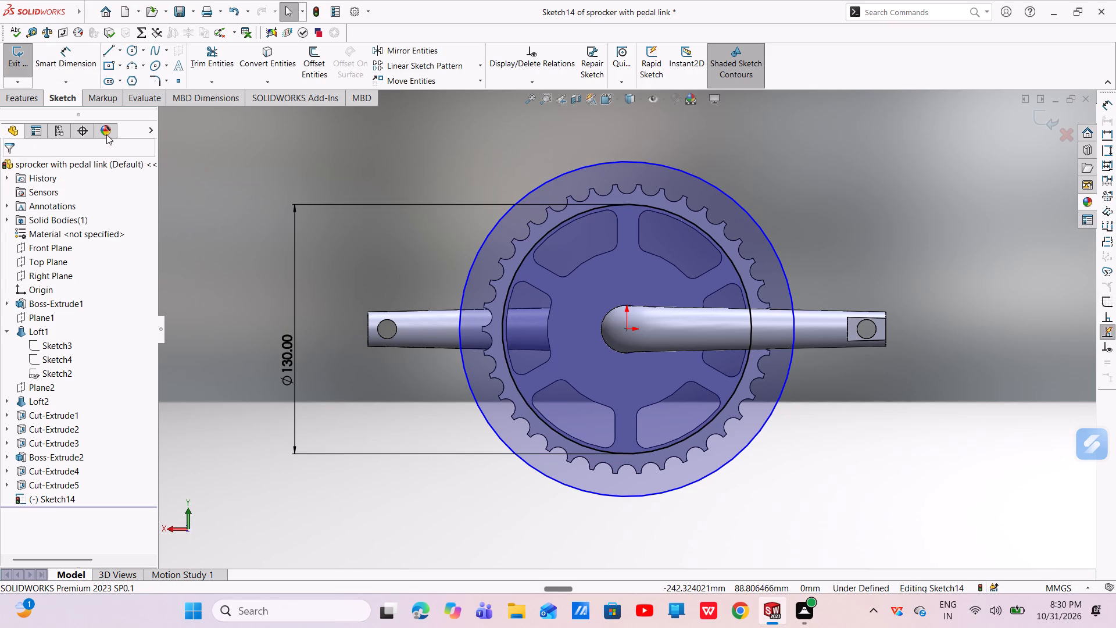
Extrude-cut the ring between the two circles to a Blind depth of 1 mm, thinning the toothed rim on this side.
{"action": "left_click", "coordinate": [37, 98]}
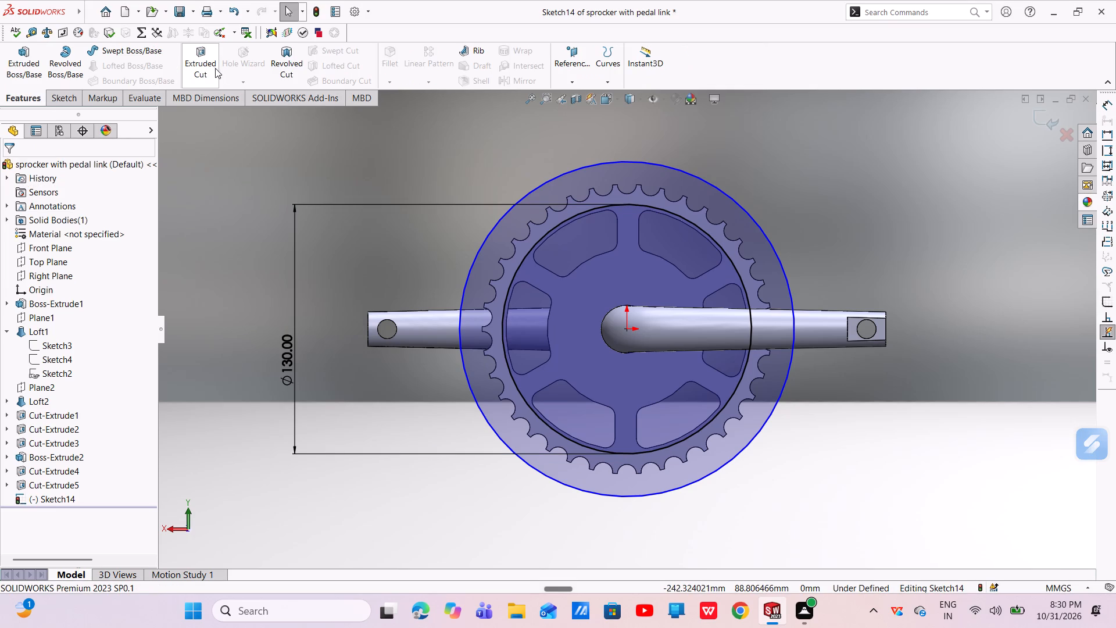
{"action": "left_click", "coordinate": [214, 67]}
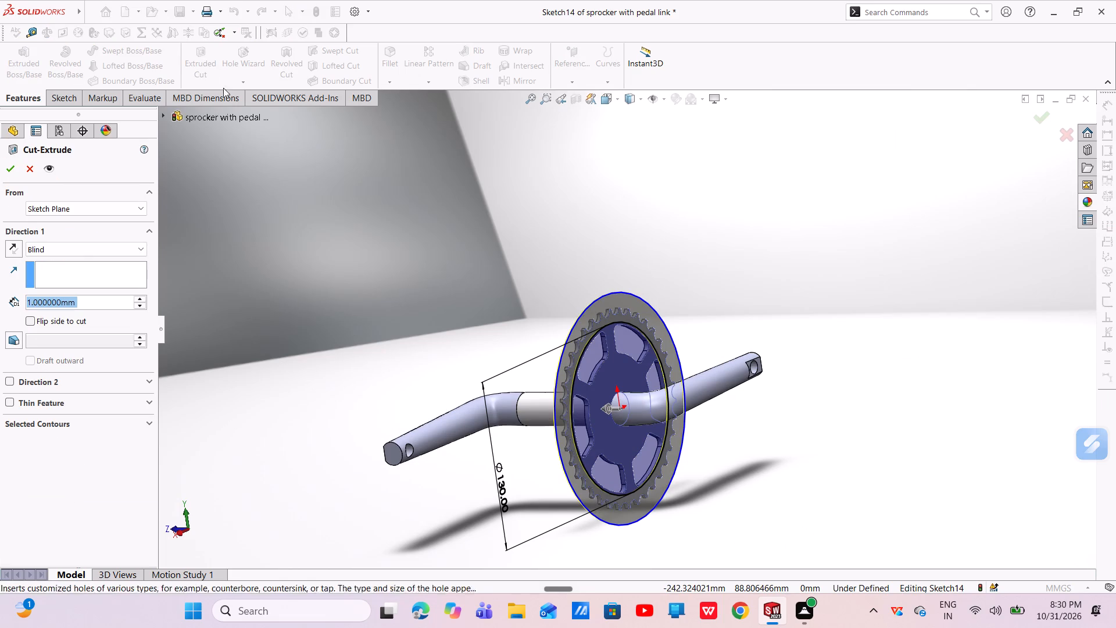
{"action": "left_click", "coordinate": [13, 168]}
Fillet the circular edges where the thinned rim meets the 130 mm step wall on both sprocket faces with a 10 mm radius.
{"action": "scroll", "coordinate": [599, 355], "scroll_direction": "down", "scroll_amount": 5}
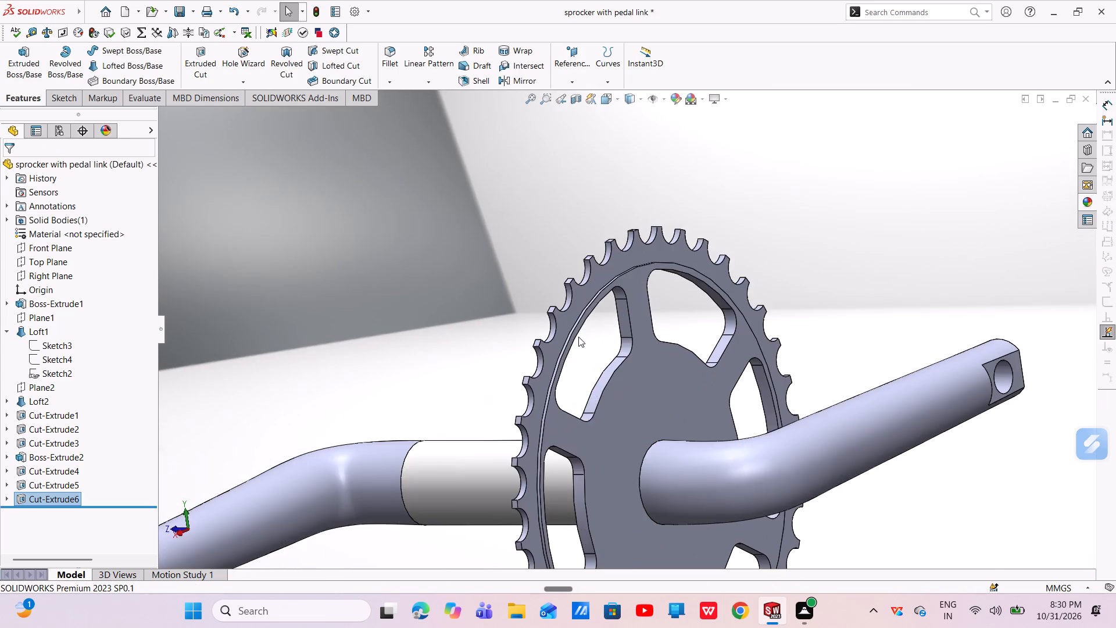
{"action": "scroll", "coordinate": [578, 337], "scroll_direction": "down", "scroll_amount": 5}
{"action": "middle_click_drag", "start_coordinate": [578, 347], "coordinate": [629, 424]}
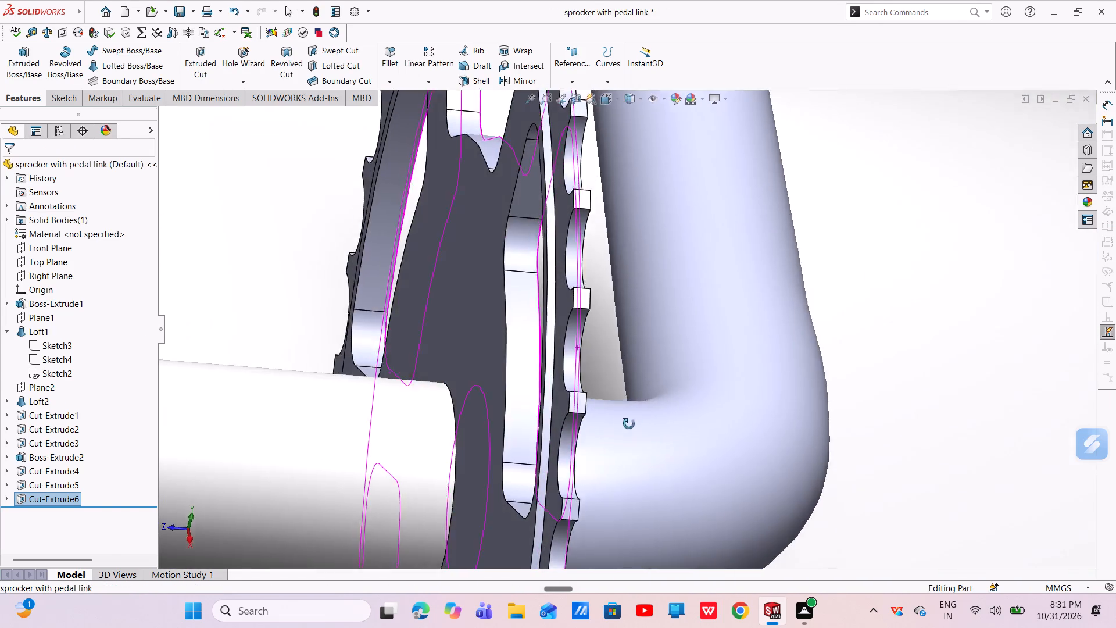
{"action": "middle_click_drag", "start_coordinate": [629, 424], "coordinate": [614, 418]}
{"action": "scroll", "coordinate": [599, 381], "scroll_direction": "up", "scroll_amount": 6}
{"action": "middle_click_drag", "start_coordinate": [630, 404], "coordinate": [598, 383]}
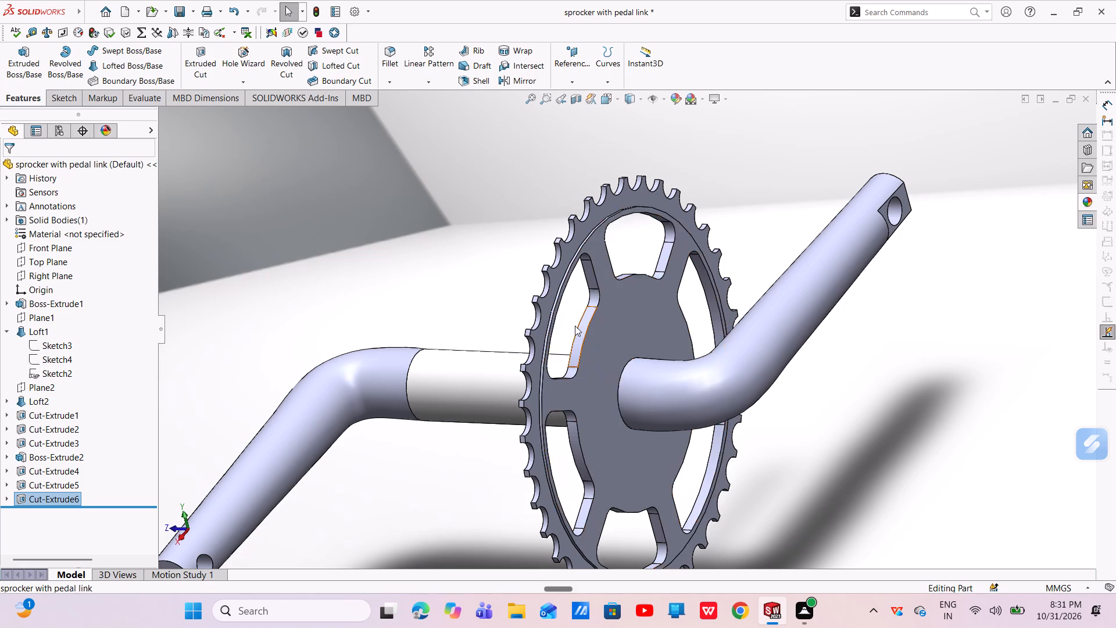
{"action": "scroll", "coordinate": [564, 312], "scroll_direction": "down", "scroll_amount": 4}
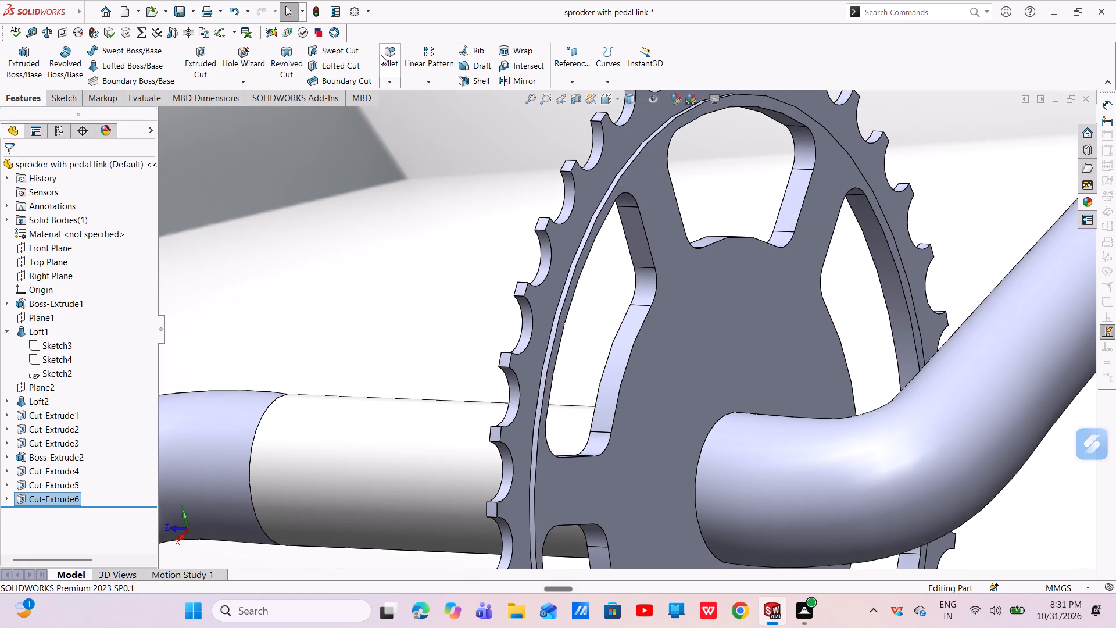
{"action": "left_click", "coordinate": [388, 56]}
{"action": "scroll", "coordinate": [563, 281], "scroll_direction": "down", "scroll_amount": 6}
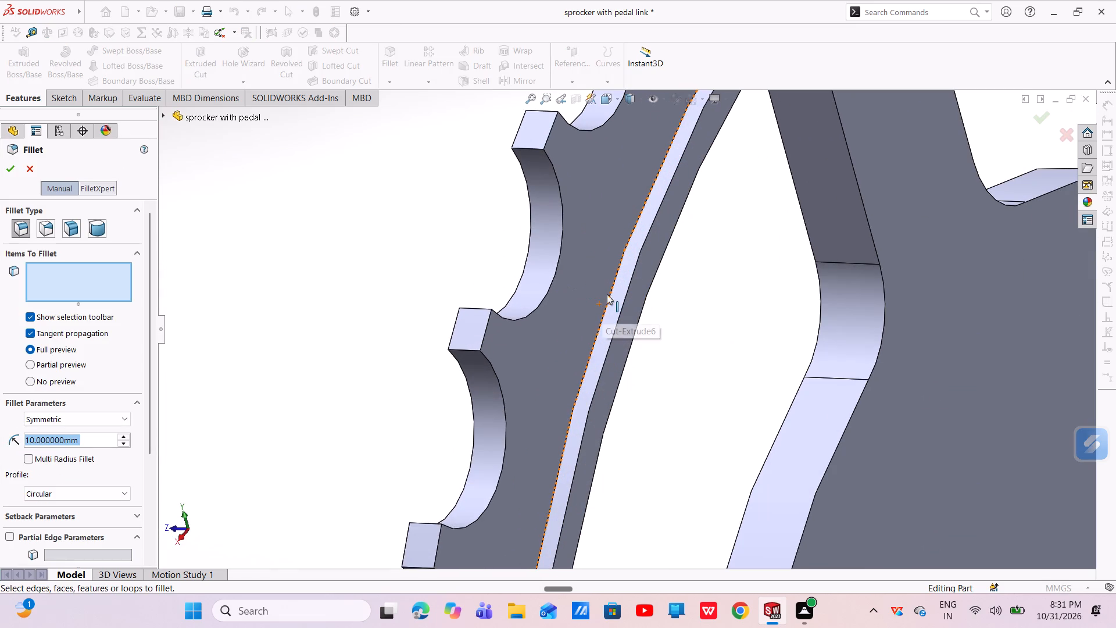
{"action": "left_click", "coordinate": [617, 273]}
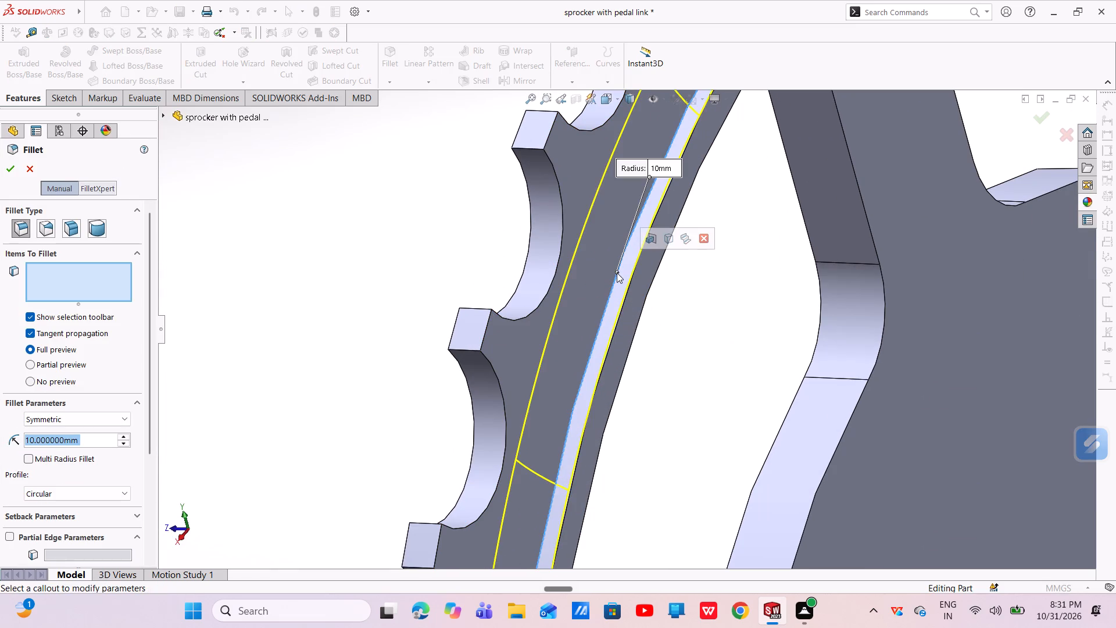
{"action": "scroll", "coordinate": [617, 273], "scroll_direction": "up", "scroll_amount": 7}
{"action": "middle_click_drag", "start_coordinate": [621, 327], "coordinate": [702, 326]}
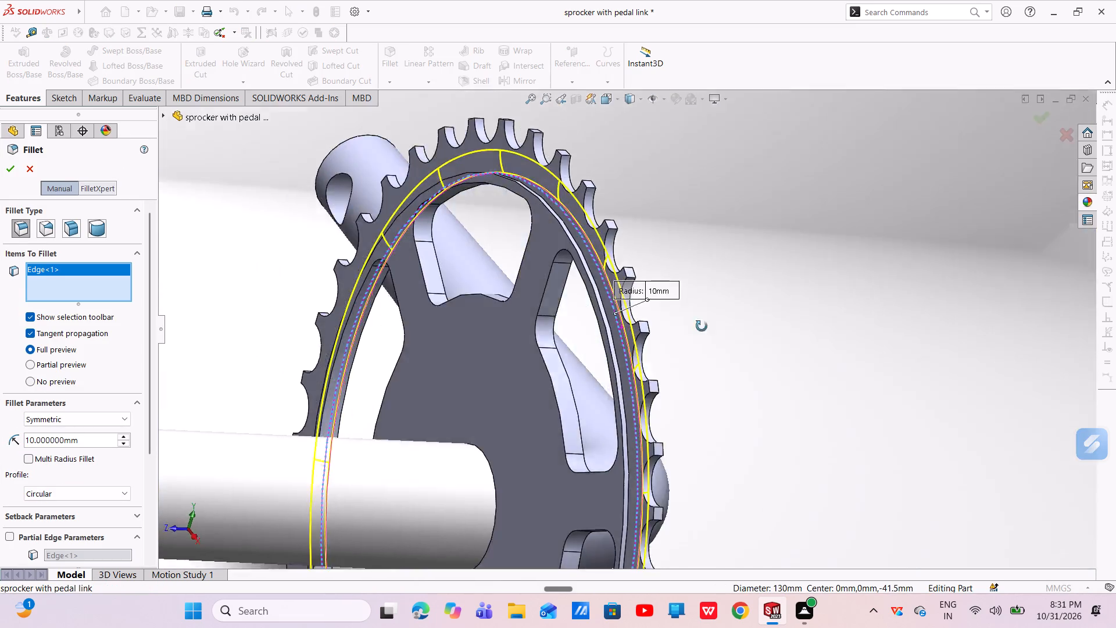
{"action": "middle_click_drag", "start_coordinate": [702, 326], "coordinate": [729, 362]}
{"action": "scroll", "coordinate": [644, 328], "scroll_direction": "down", "scroll_amount": 6}
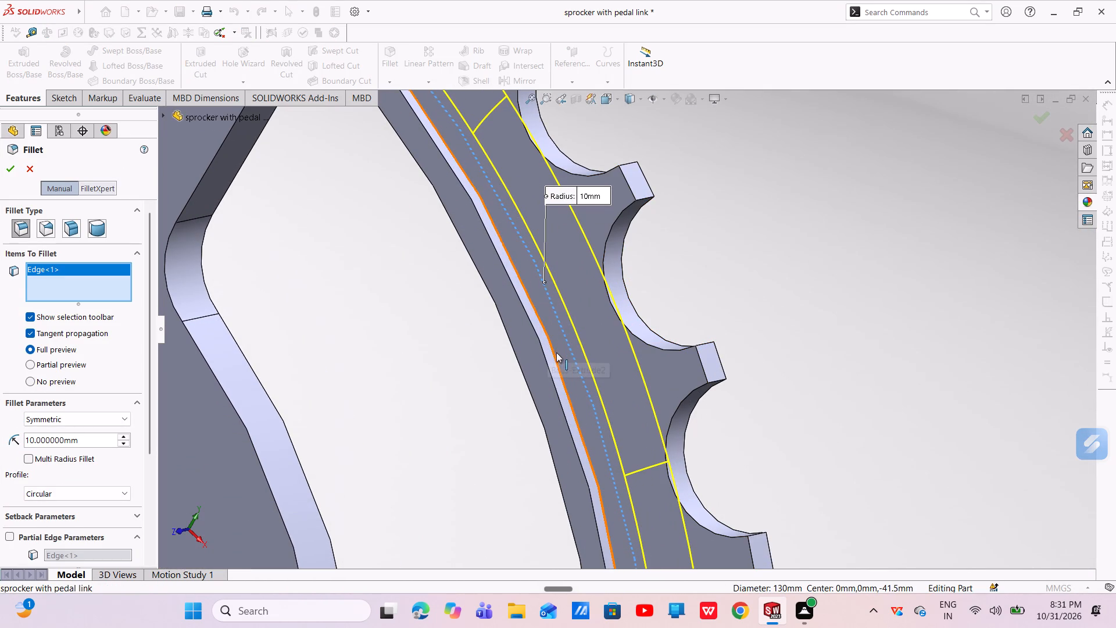
{"action": "left_click", "coordinate": [552, 352]}
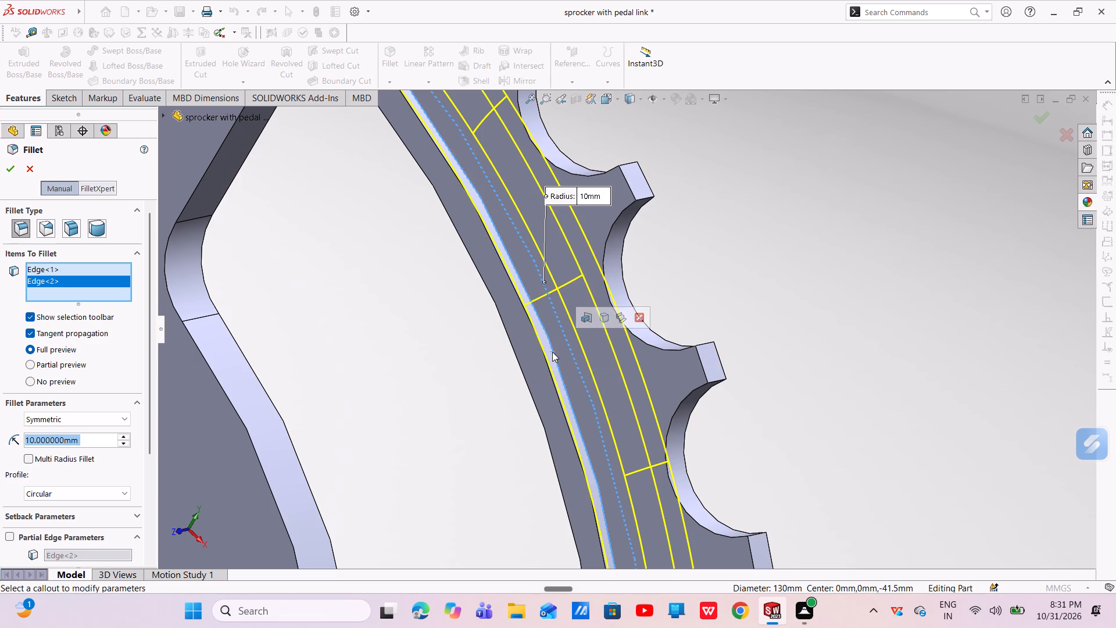
{"action": "left_click", "coordinate": [14, 173]}
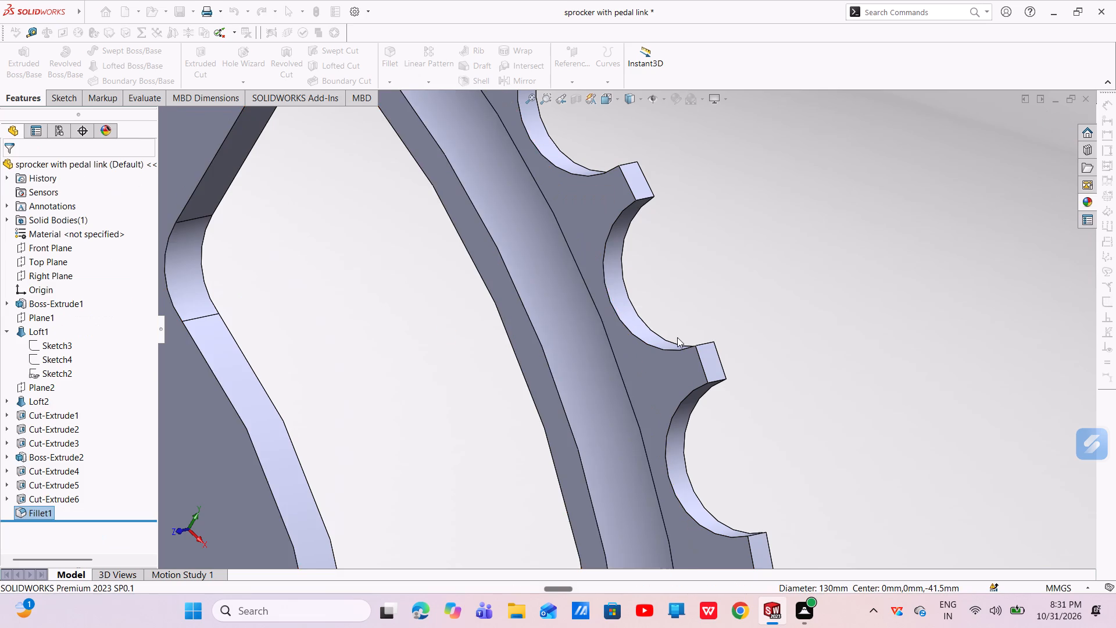
Examine the filleted sprocket rim from both sides of the part.
{"action": "scroll", "coordinate": [679, 337], "scroll_direction": "up", "scroll_amount": 12}
{"action": "middle_click_drag", "start_coordinate": [676, 361], "coordinate": [631, 351]}
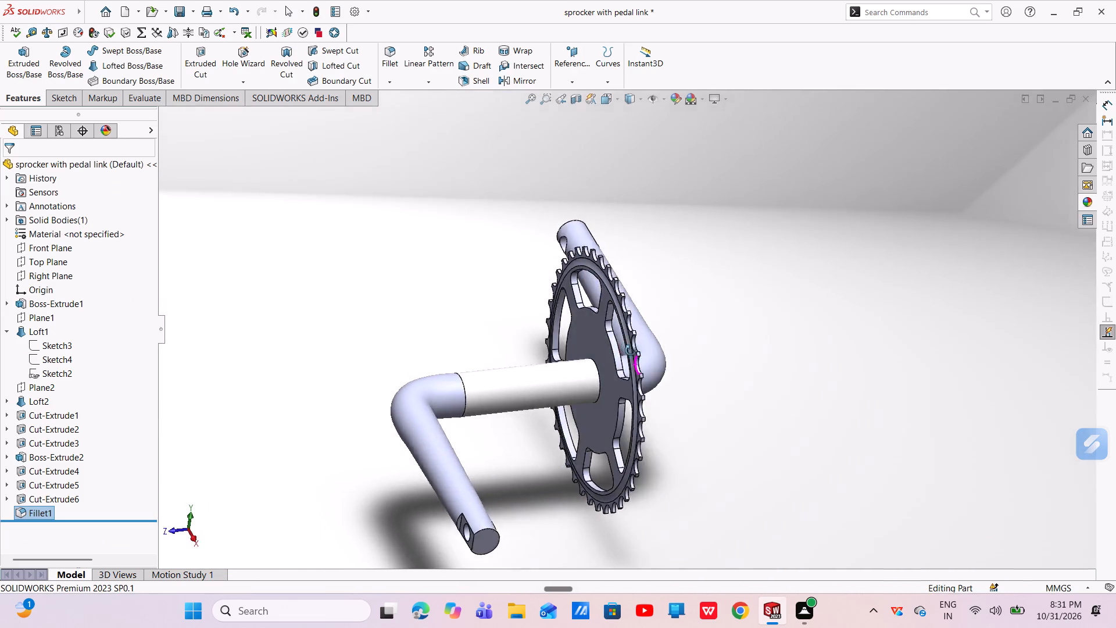
{"action": "middle_click_drag", "start_coordinate": [631, 351], "coordinate": [596, 336]}
{"action": "middle_click_drag", "start_coordinate": [598, 342], "coordinate": [602, 373]}
{"action": "scroll", "coordinate": [632, 349], "scroll_direction": "down", "scroll_amount": 4}
{"action": "middle_click_drag", "start_coordinate": [673, 355], "coordinate": [660, 354]}
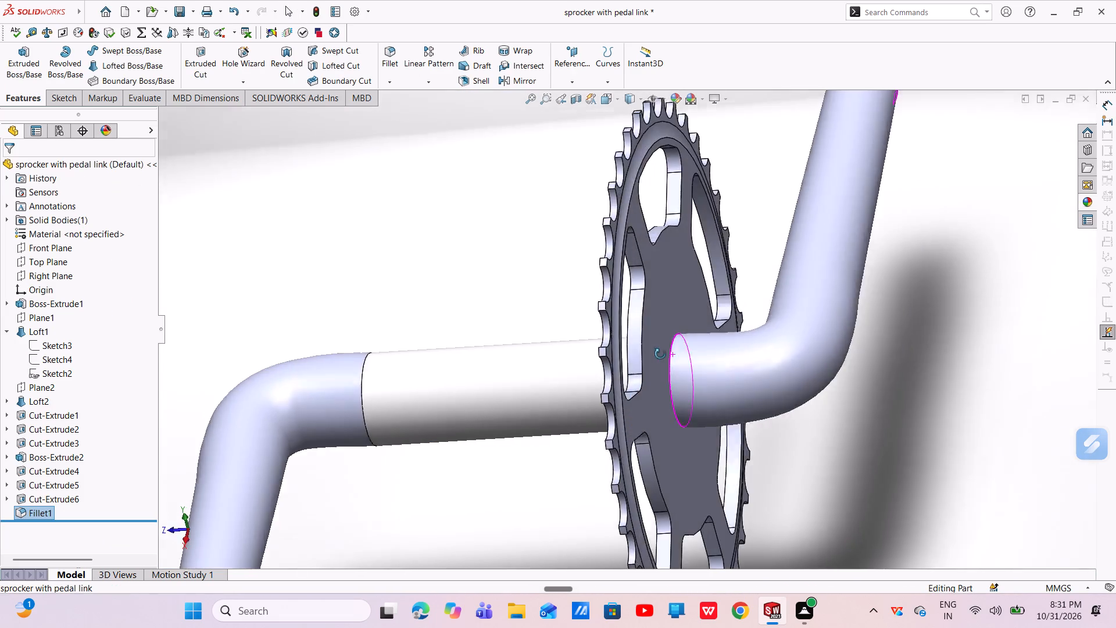
{"action": "middle_click_drag", "start_coordinate": [660, 354], "coordinate": [638, 344]}
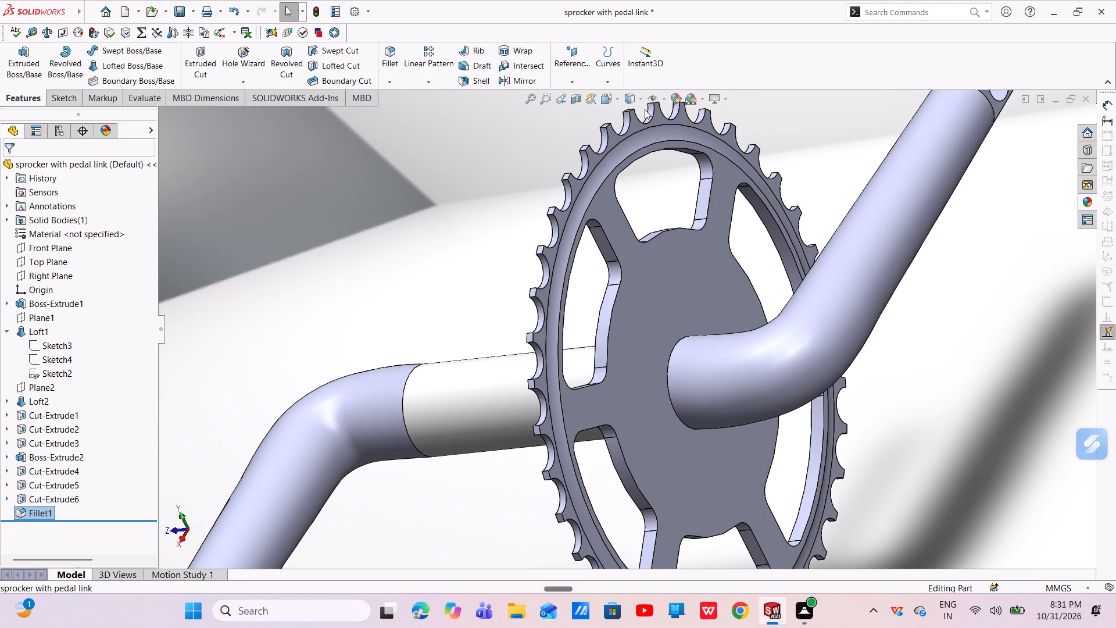
Set the model to the isometric view and save the part.
{"action": "left_click", "coordinate": [617, 97]}
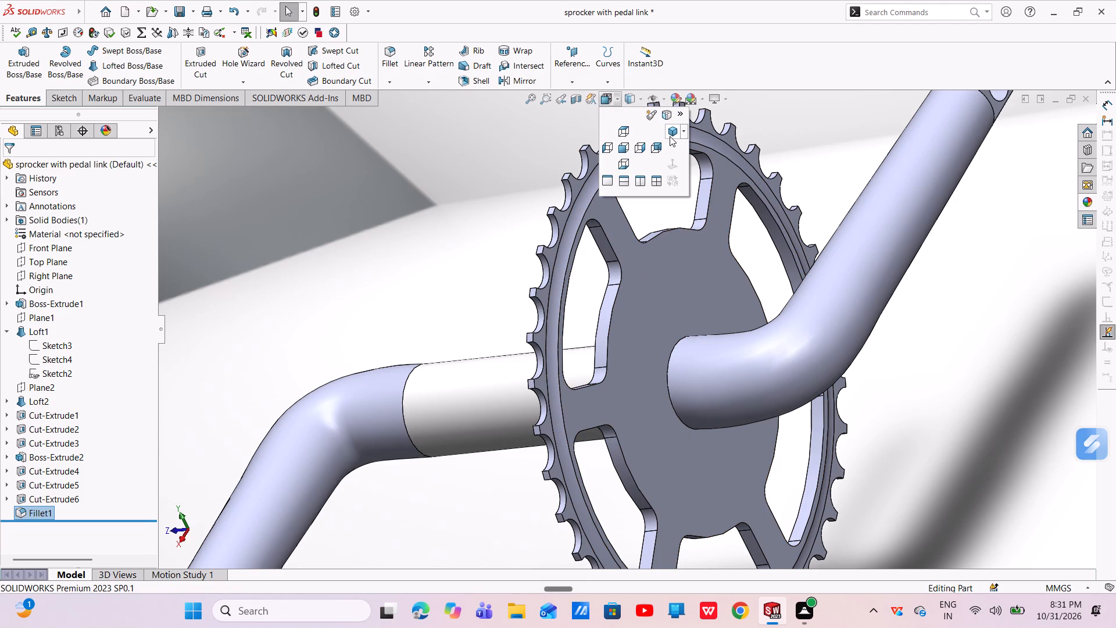
{"action": "left_click", "coordinate": [670, 135]}
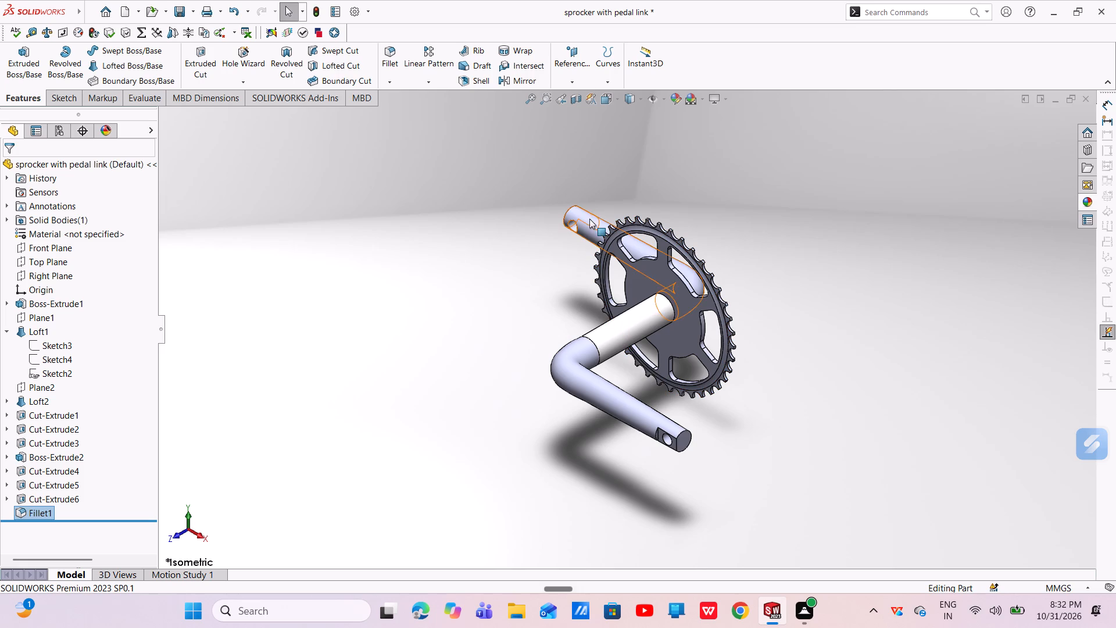
{"action": "left_click", "coordinate": [178, 6]}
Save a PDF copy of the part as "sprocker with pedal link" in the "assembly of bicycle" folder.
{"action": "left_click", "coordinate": [190, 13]}
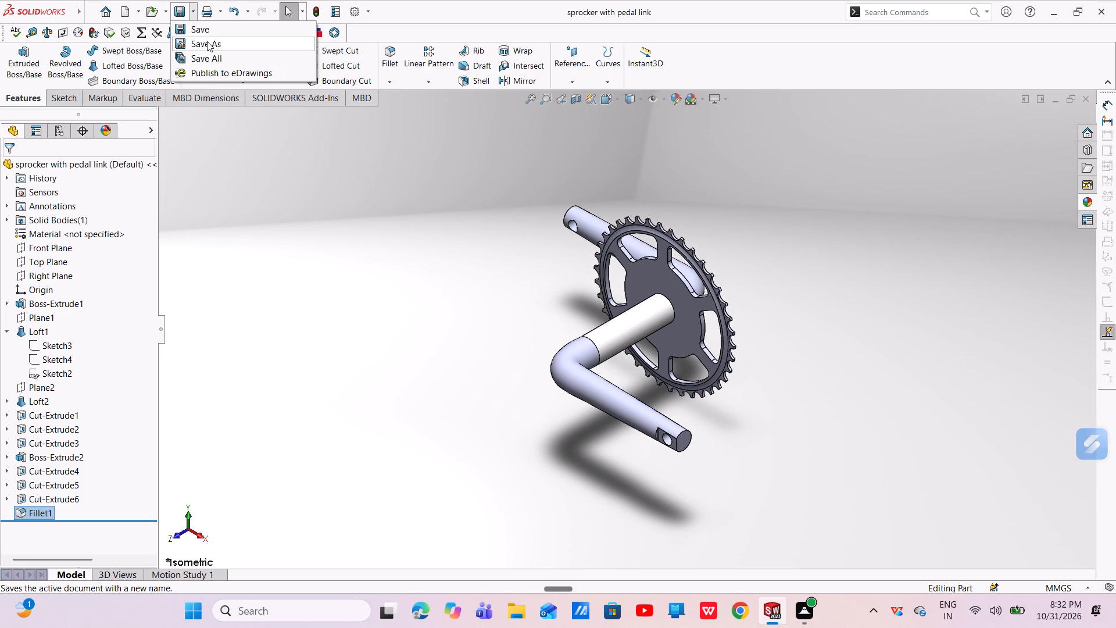
{"action": "left_click", "coordinate": [207, 41]}
{"action": "left_click", "coordinate": [612, 323]}
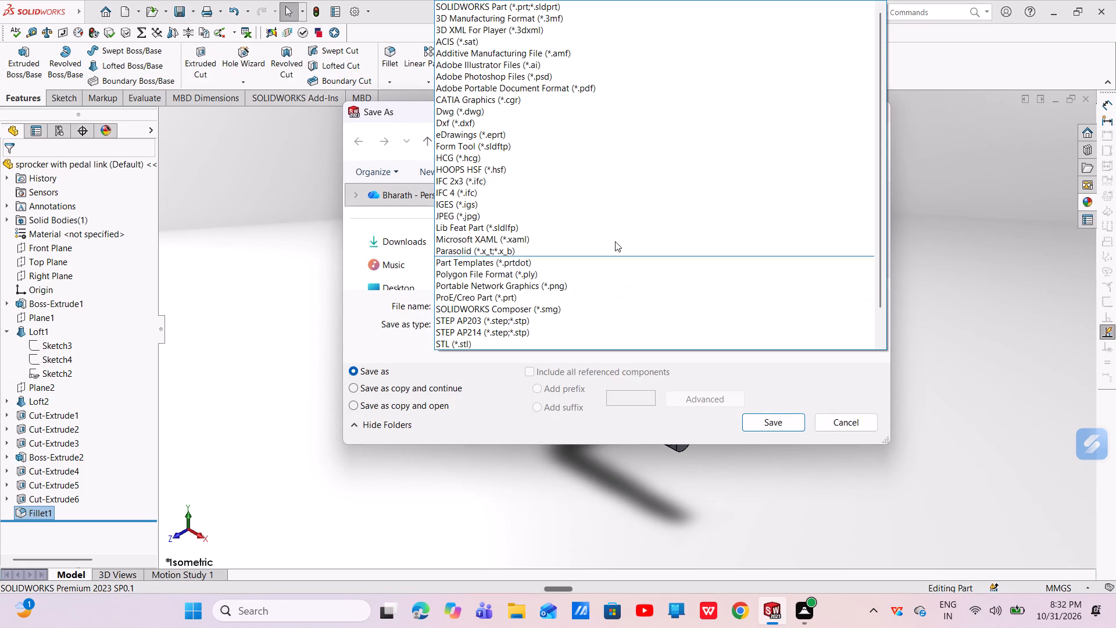
{"action": "left_click", "coordinate": [611, 91]}
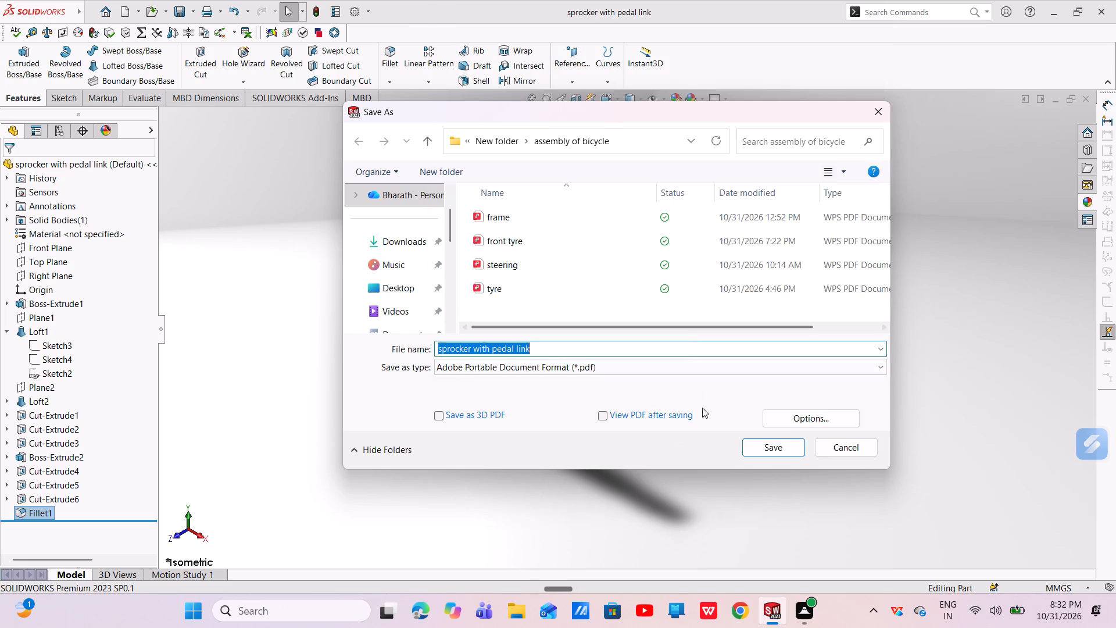
{"action": "left_click", "coordinate": [781, 455]}
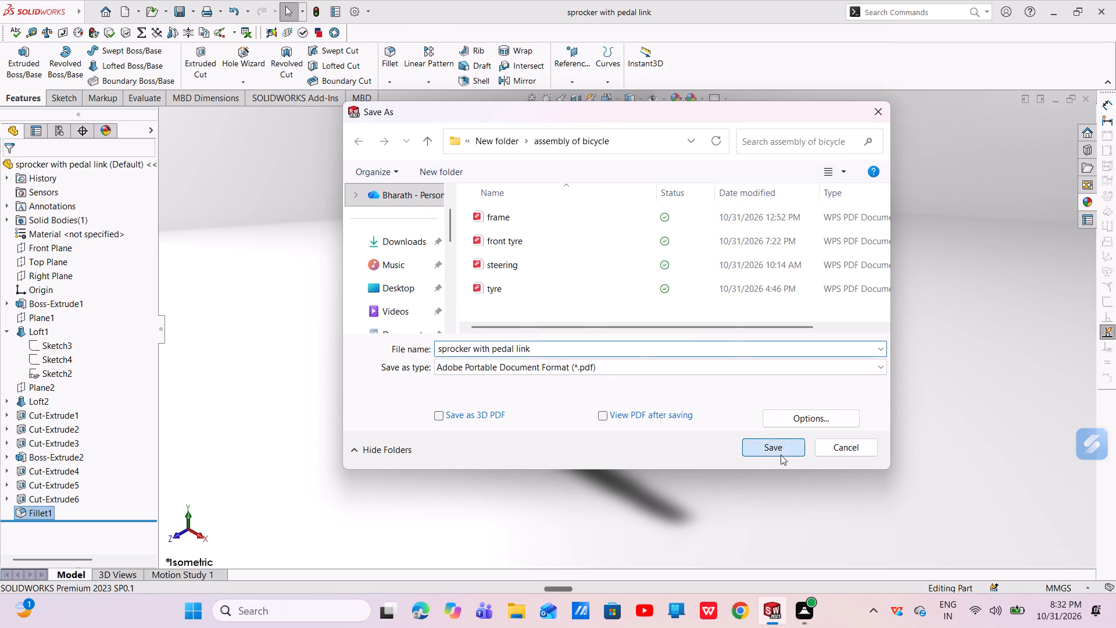